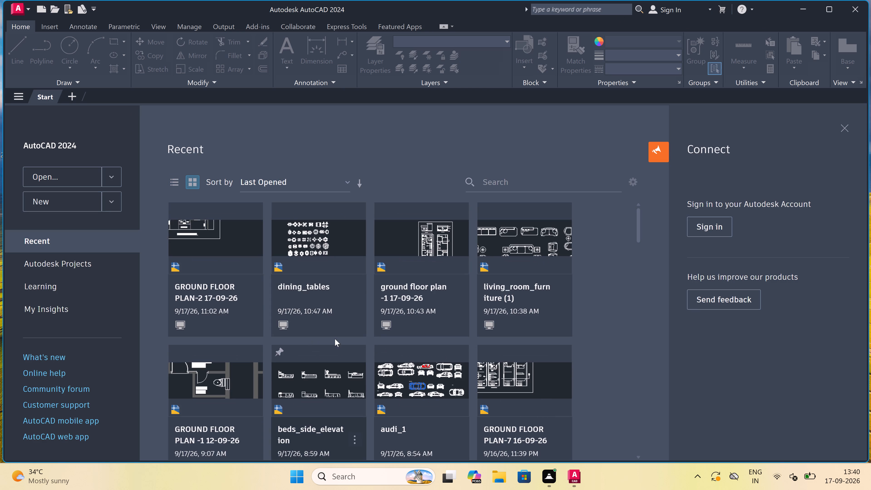
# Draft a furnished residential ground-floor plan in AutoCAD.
# Create a new blank drawing and maximize the program window.
pyautogui.scroll(-5, 369, 353)
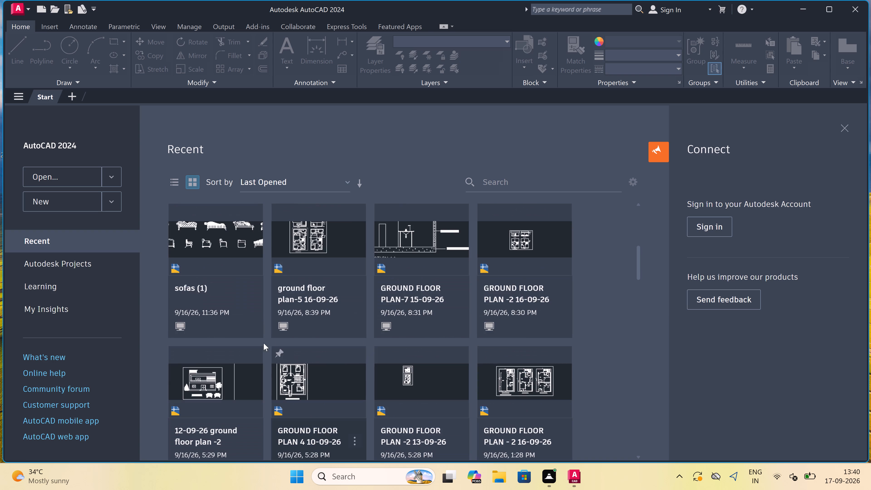
pyautogui.tripleClick(69, 201)
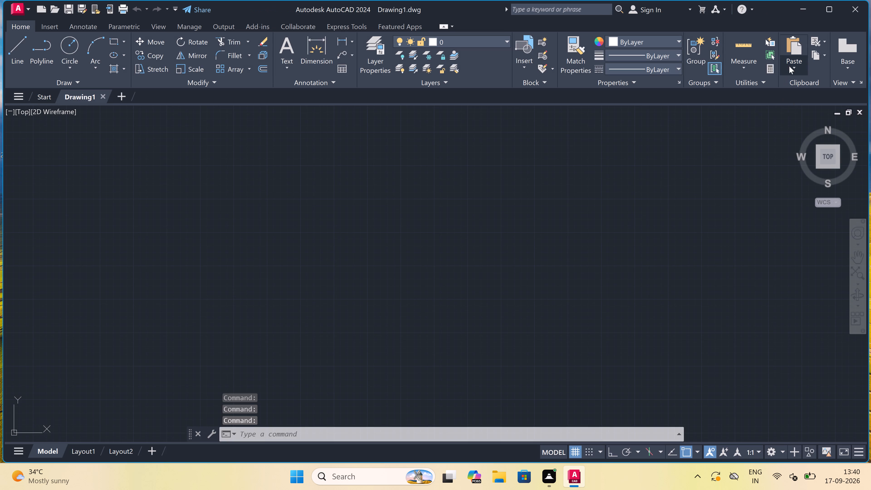
pyautogui.click(827, 12)
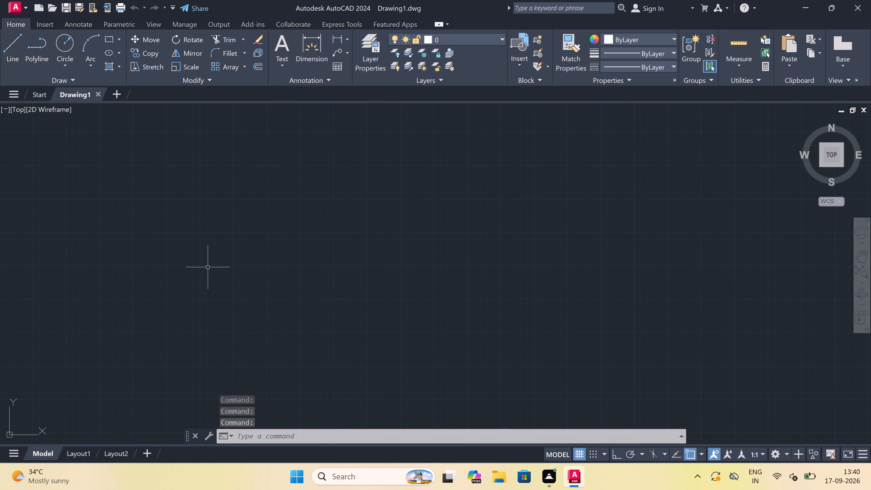
# Configure the drawing units to Engineering length with 0'-0" precision and Inches as the insertion scale.
pyautogui.write('un')
pyautogui.press('space')
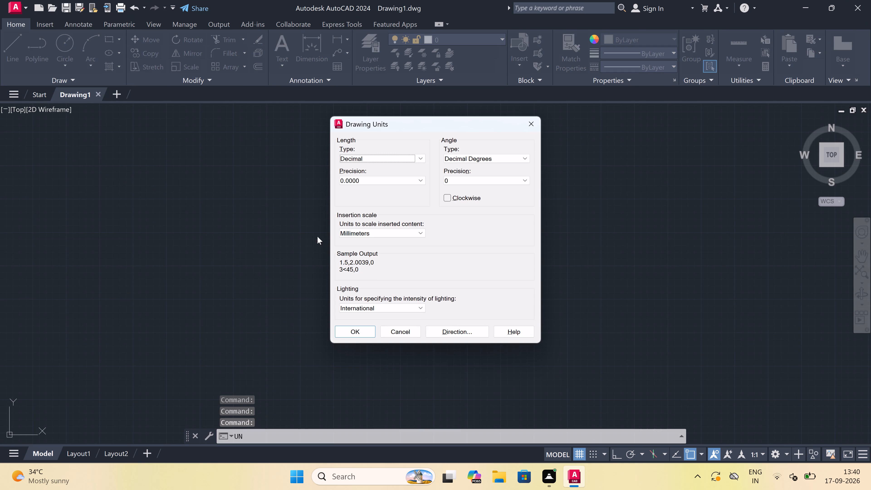
pyautogui.click(402, 154)
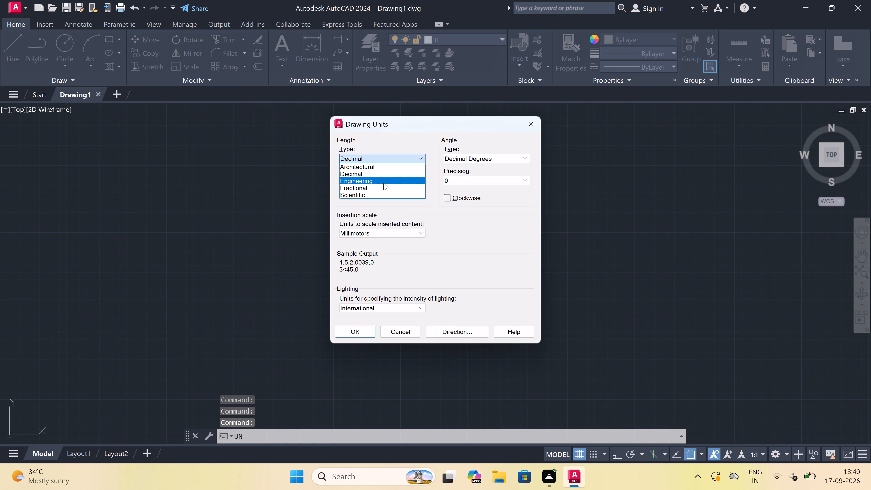
pyautogui.click(383, 182)
pyautogui.click(382, 183)
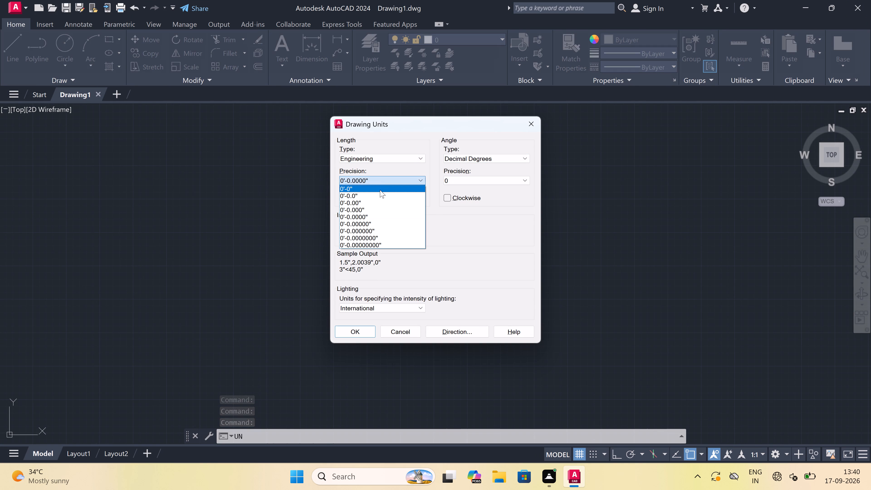
pyautogui.click(379, 190)
pyautogui.click(371, 231)
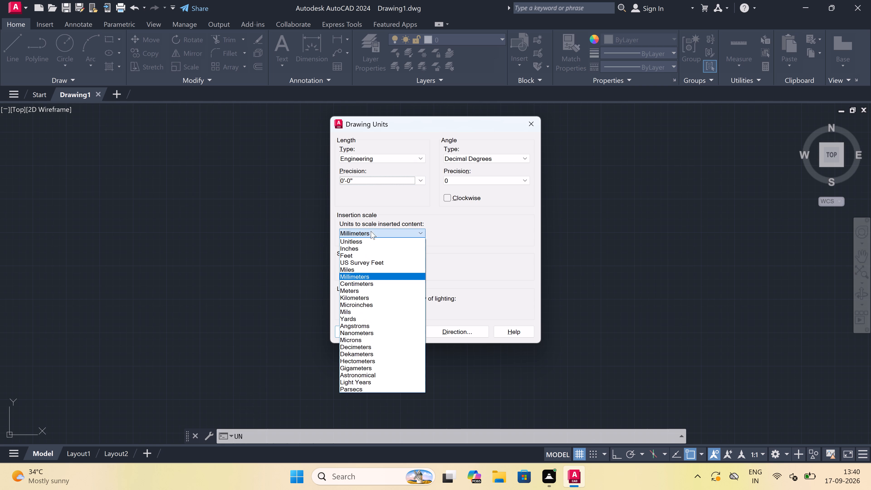
pyautogui.click(367, 248)
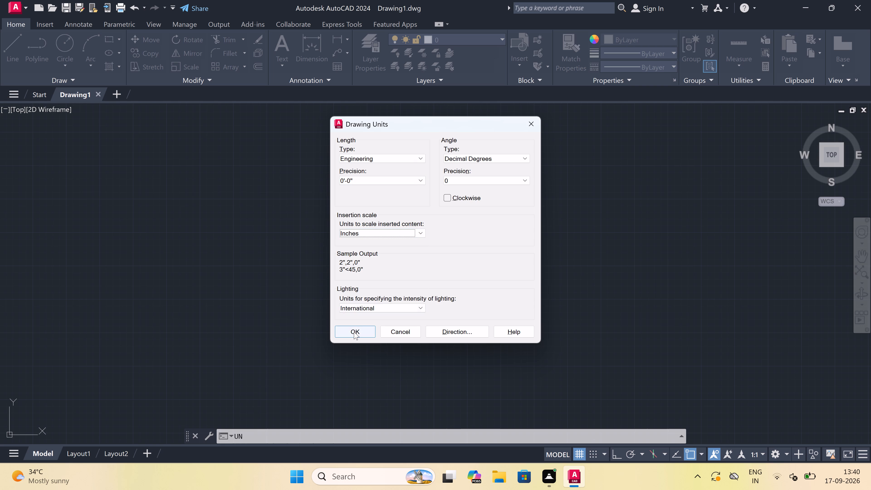
pyautogui.click(354, 332)
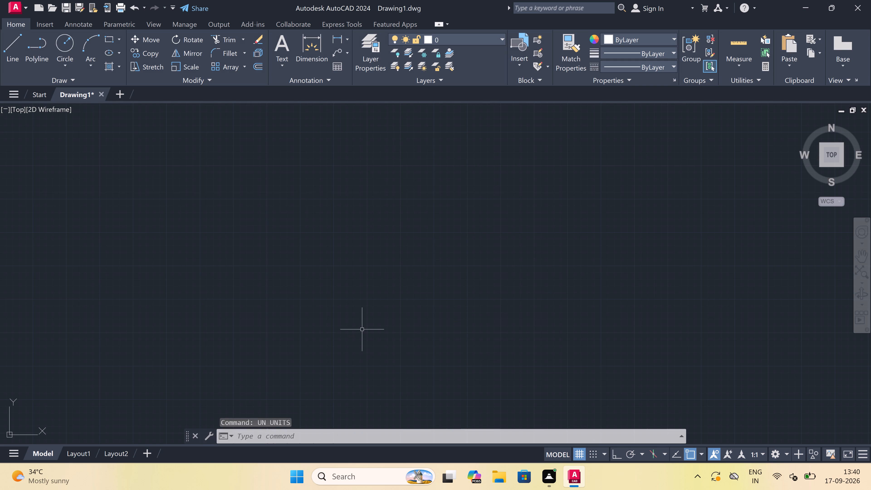
# Draw one vertical and one horizontal construction line through a common point with Ortho on.
pyautogui.scroll(-1, 362, 329)
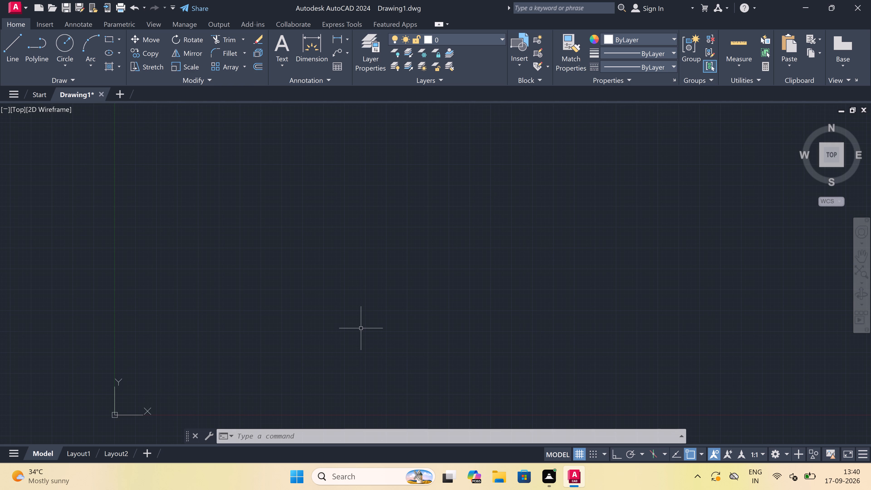
pyautogui.scroll(2, 358, 327)
pyautogui.write('xl')
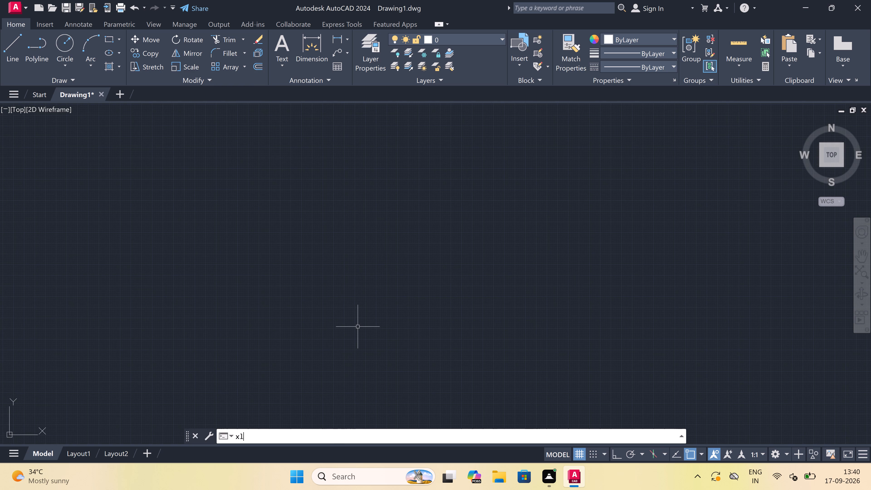
pyautogui.press('space')
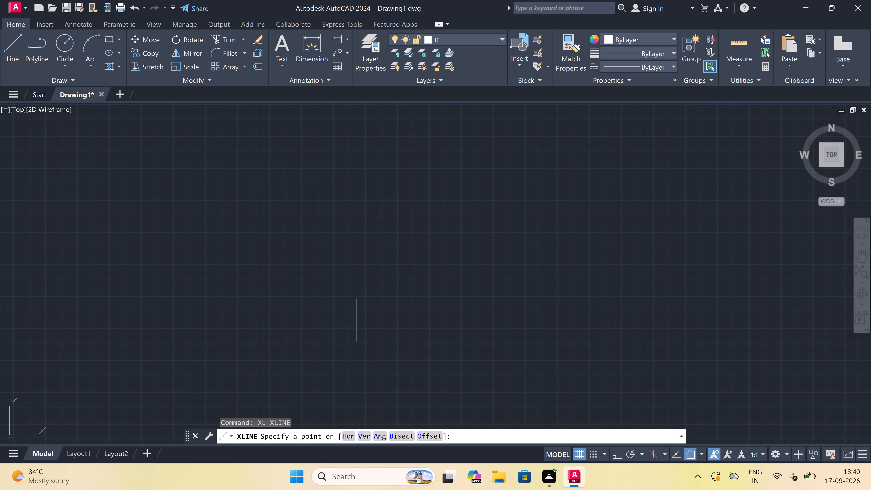
pyautogui.moveTo(272, 135); pyautogui.dragTo(272, 140)
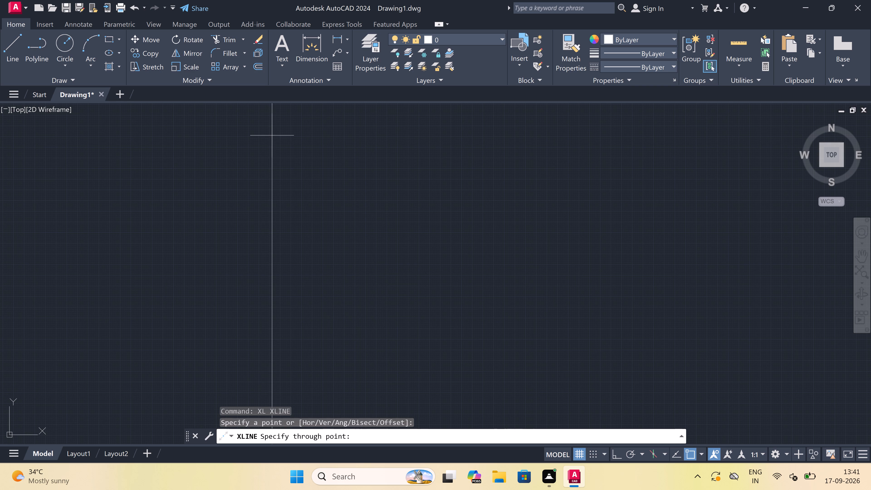
pyautogui.press('F8')
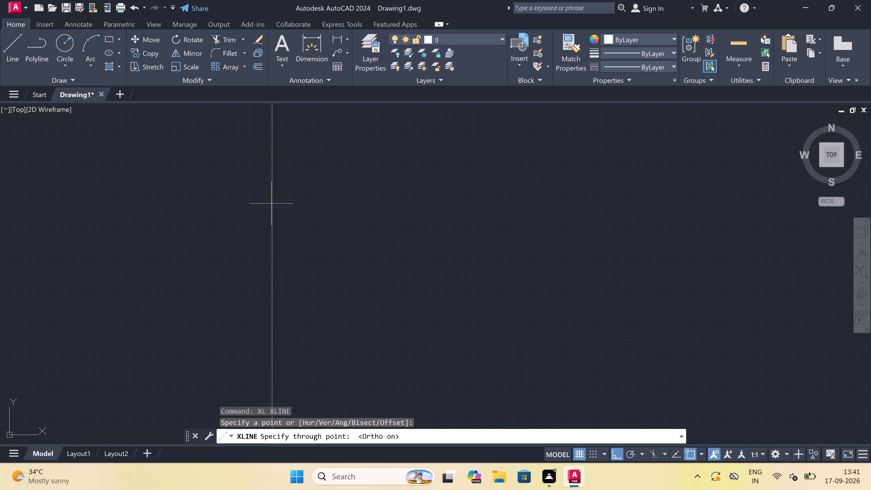
pyautogui.click(272, 219)
pyautogui.click(264, 175)
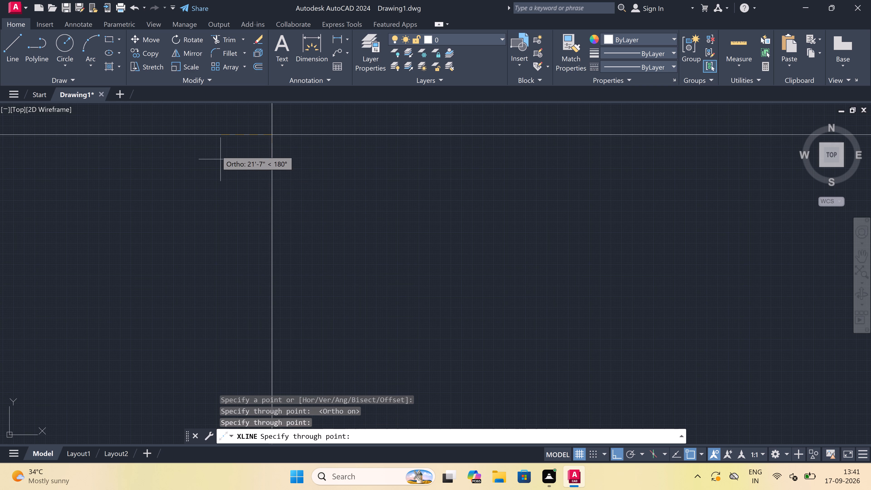
pyautogui.click(216, 150)
pyautogui.press('Escape')
# Trim the vertical line above the intersection and the horizontal line left of it to form an upper-left corner.
pyautogui.scroll(-3, 285, 202)
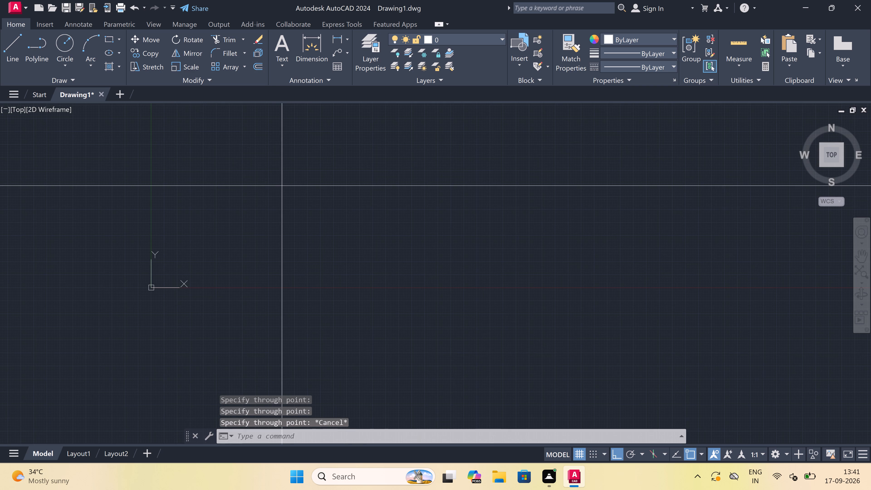
pyautogui.scroll(4, 275, 170)
pyautogui.scroll(4, 365, 274)
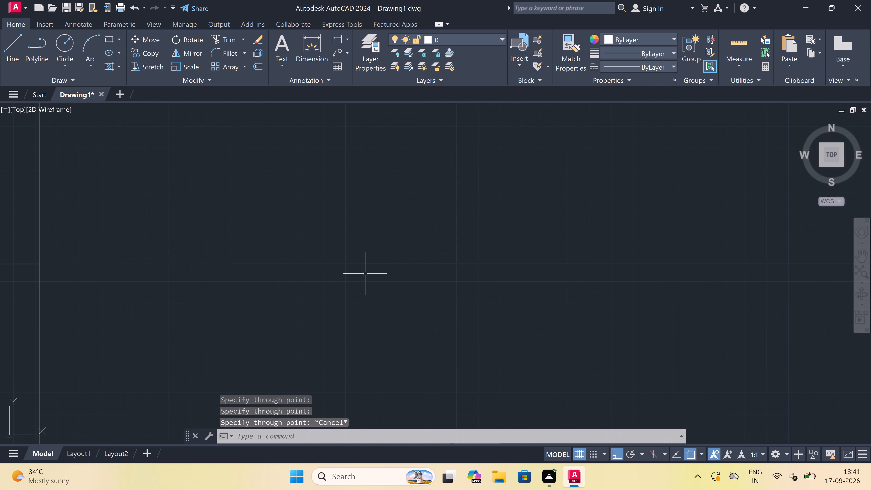
pyautogui.scroll(-3, 365, 275)
pyautogui.write('tr')
pyautogui.press('space')
pyautogui.click(330, 221)
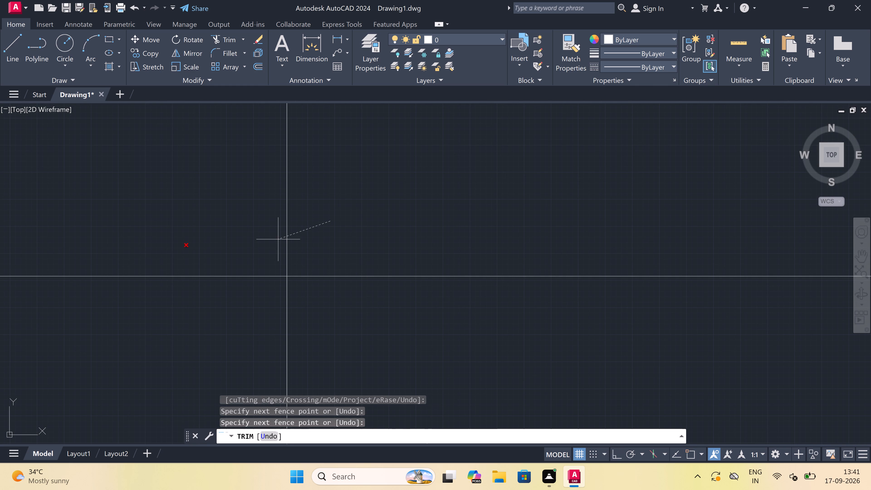
pyautogui.click(78, 311)
pyautogui.press('Escape')
# Offset the top line downward and the left line rightward by 9" to form the outer wall thickness.
pyautogui.scroll(2, 314, 305)
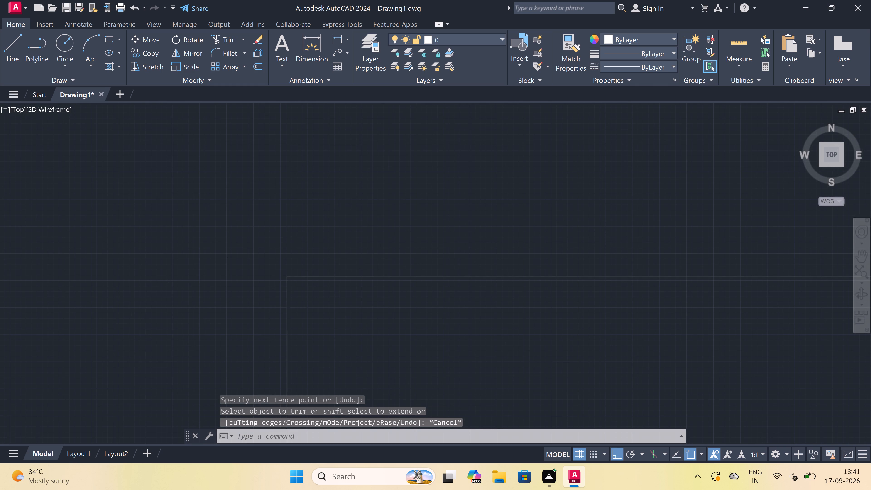
pyautogui.write('o')
pyautogui.press('space')
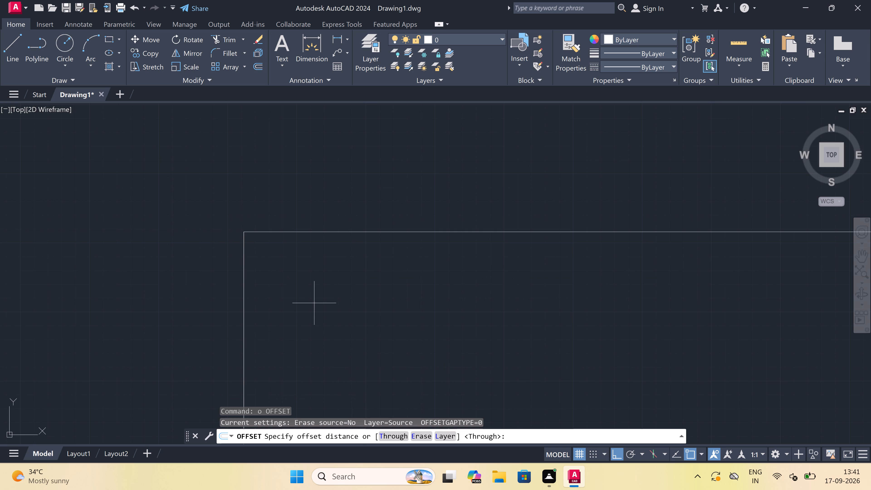
pyautogui.scroll(-6, 456, 221)
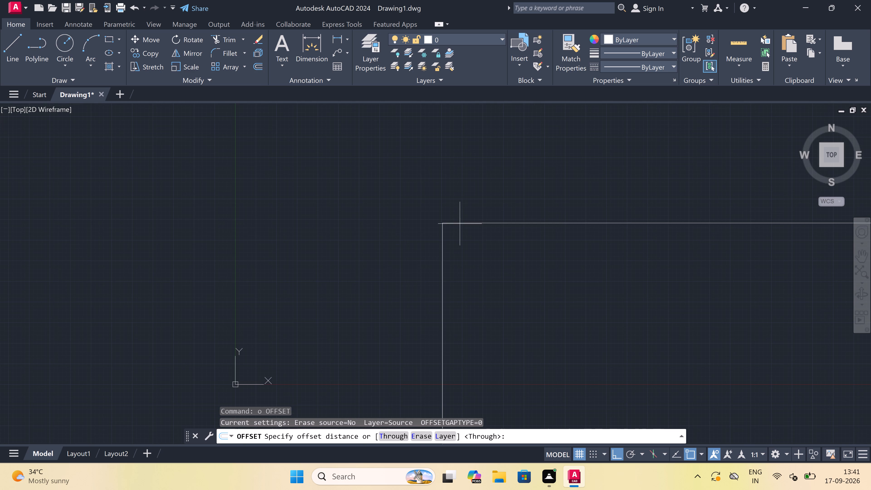
pyautogui.scroll(3, 630, 225)
pyautogui.scroll(-2, 546, 207)
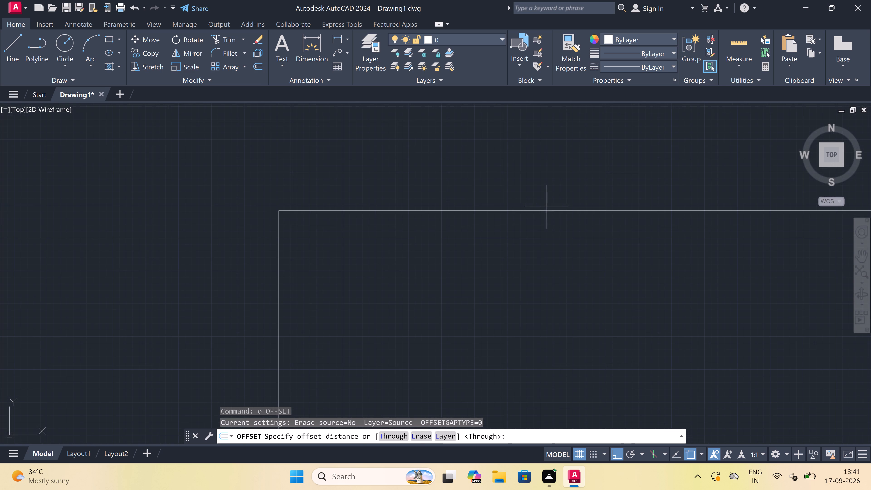
pyautogui.scroll(1, 485, 211)
pyautogui.click(483, 209)
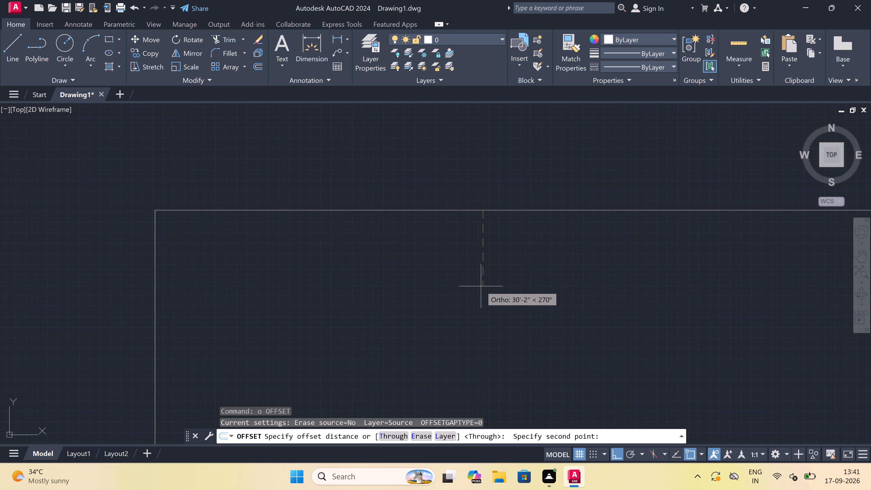
pyautogui.write('9"')
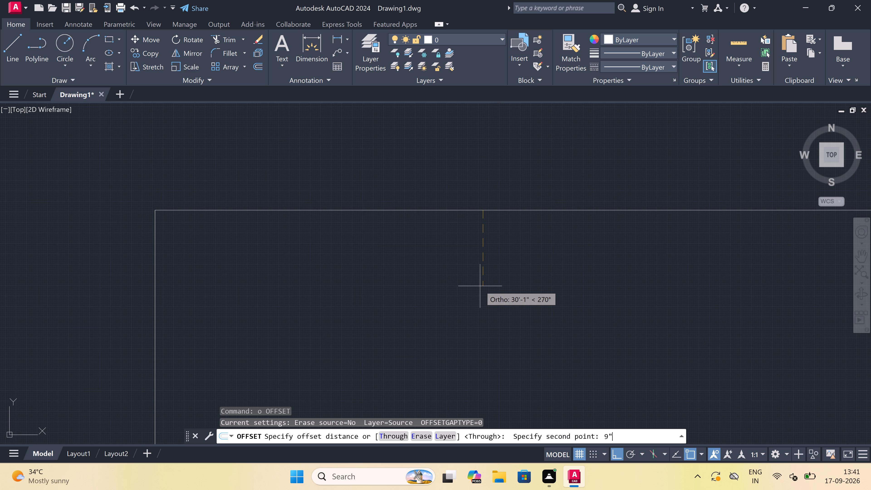
pyautogui.press('space')
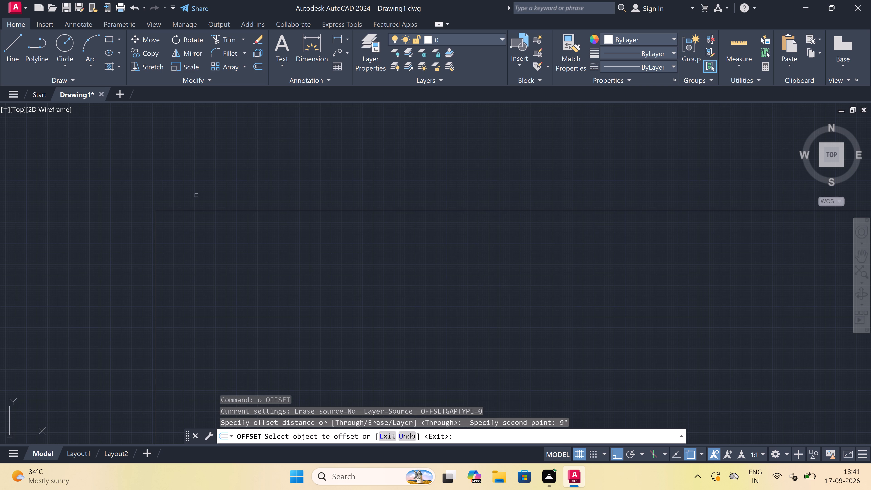
pyautogui.scroll(2, 75, 198)
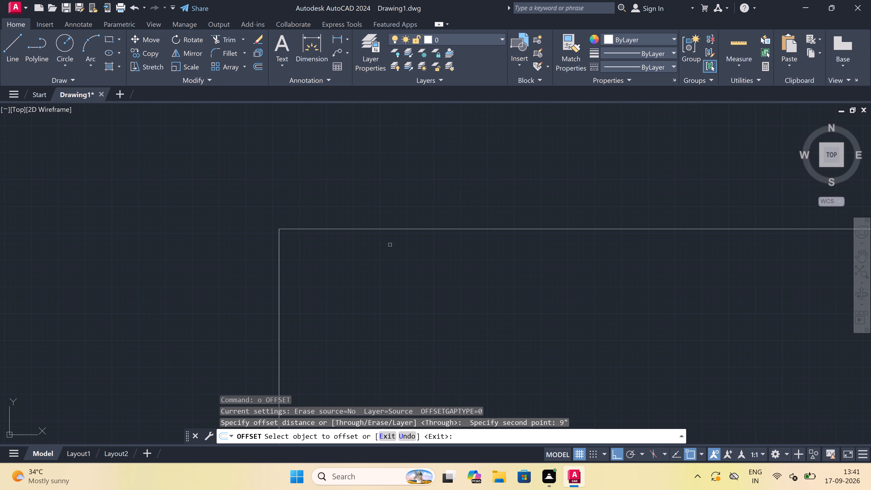
pyautogui.click(384, 228)
pyautogui.doubleClick(374, 250)
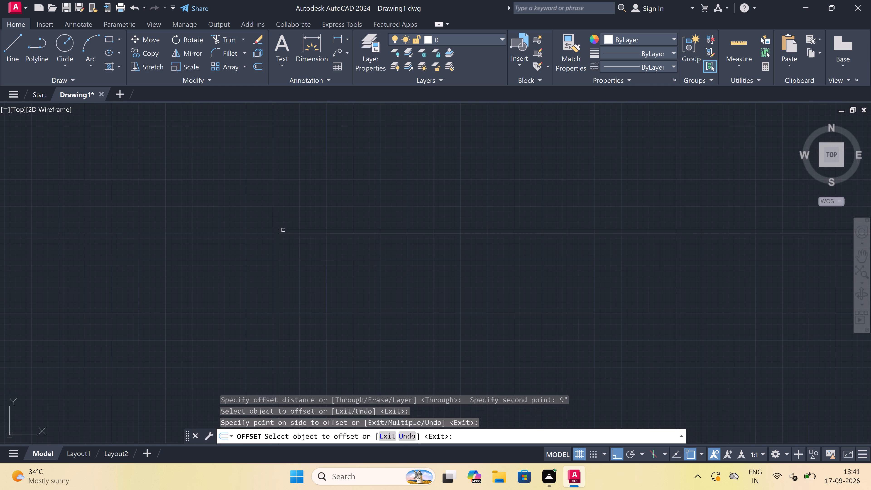
pyautogui.scroll(3, 281, 221)
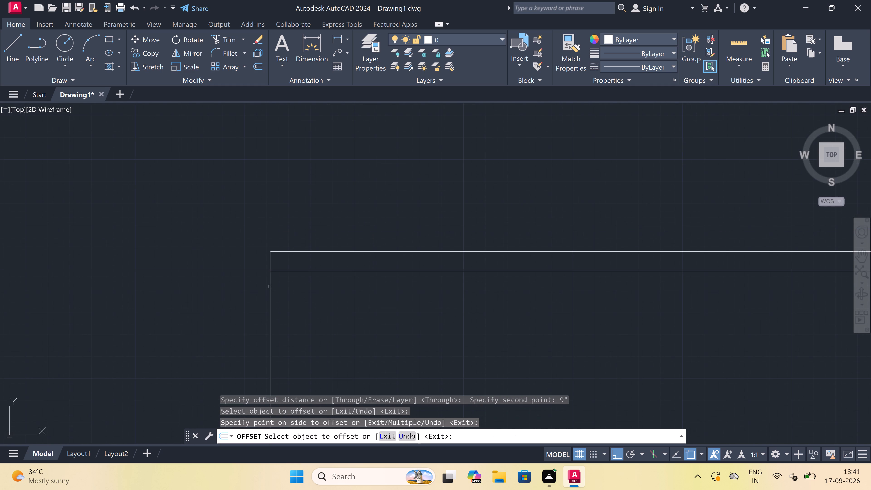
pyautogui.click(270, 283)
pyautogui.doubleClick(312, 274)
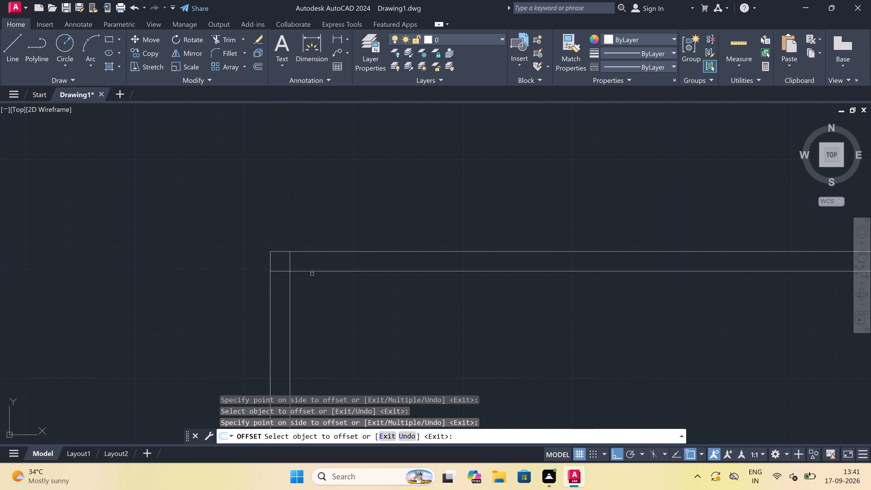
pyautogui.press('Escape')
# Offset the inner top wall line downward and the inner left wall line rightward by 6'.
pyautogui.write('o')
pyautogui.press('space')
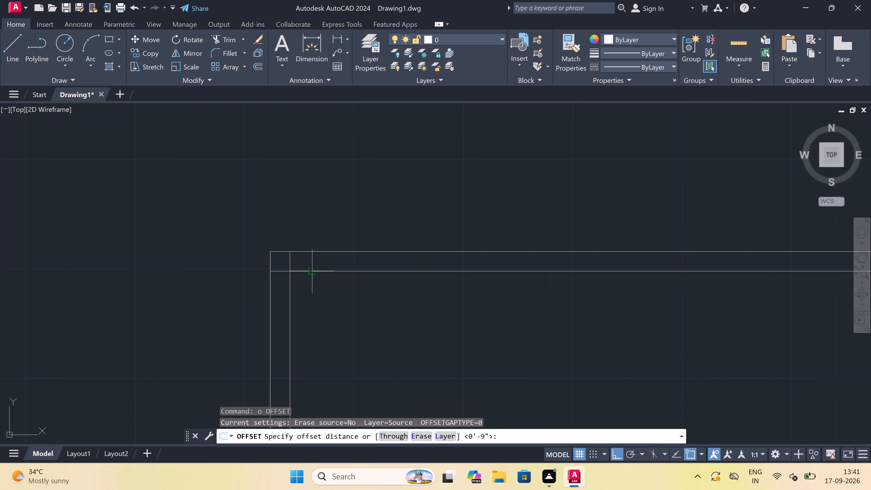
pyautogui.doubleClick(312, 274)
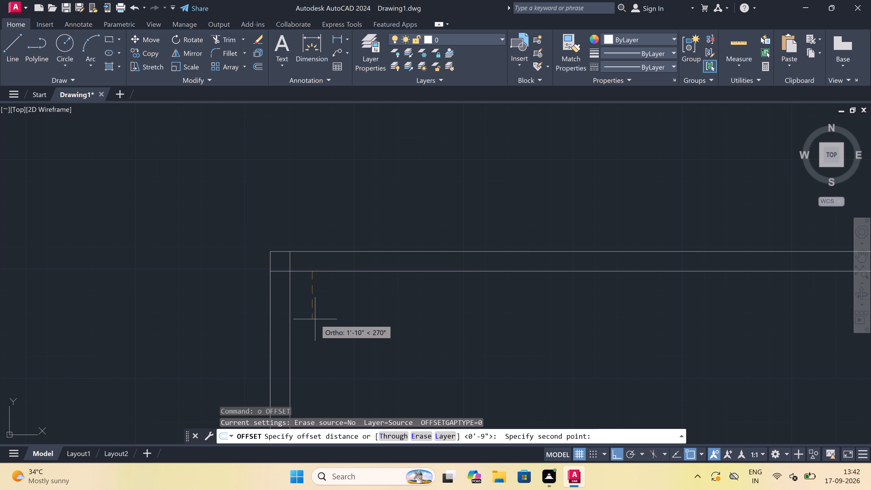
pyautogui.write("6'")
pyautogui.press('space')
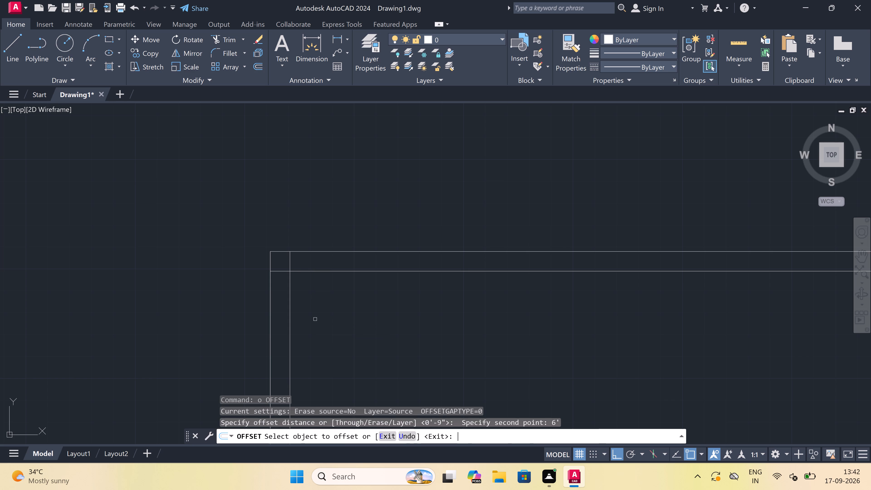
pyautogui.click(331, 272)
pyautogui.click(328, 300)
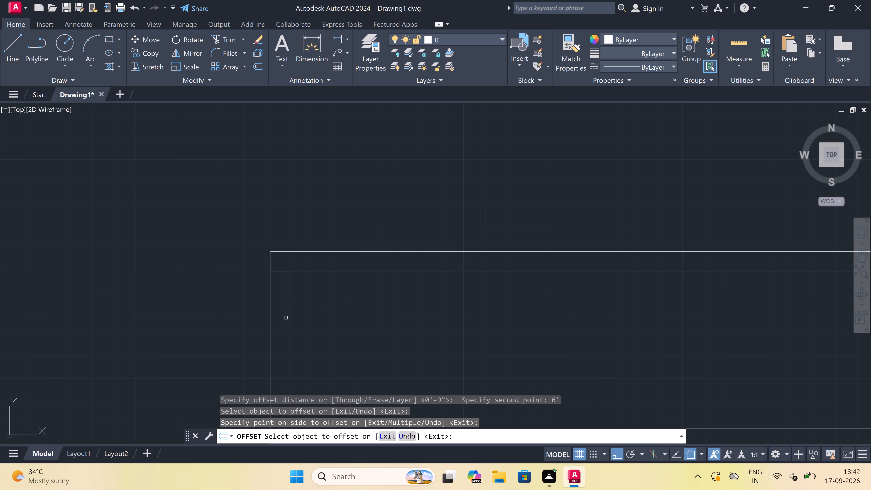
pyautogui.click(290, 313)
pyautogui.click(333, 304)
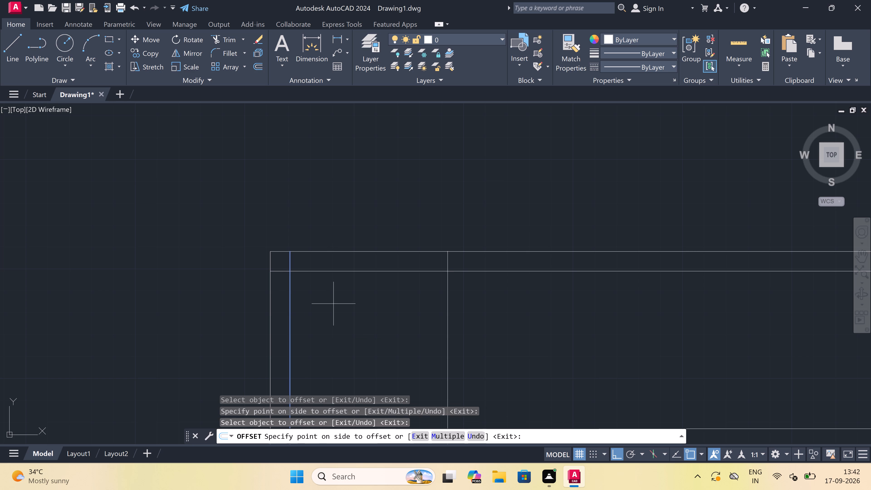
pyautogui.press('Escape')
pyautogui.scroll(-3, 333, 303)
pyautogui.scroll(2, 334, 331)
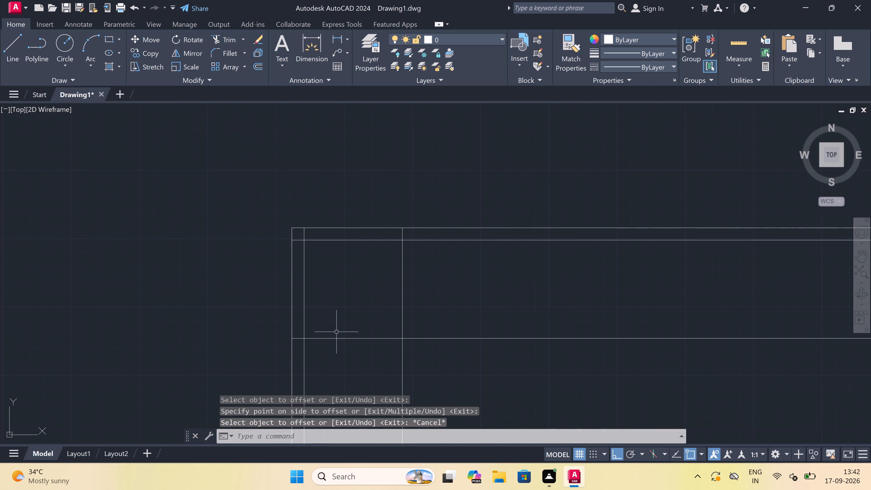
# Delete the horizontal room line that lies 6' below the inner top wall line.
pyautogui.moveTo(342, 331); pyautogui.dragTo(341, 334)
pyautogui.click(335, 348)
pyautogui.press('Delete')
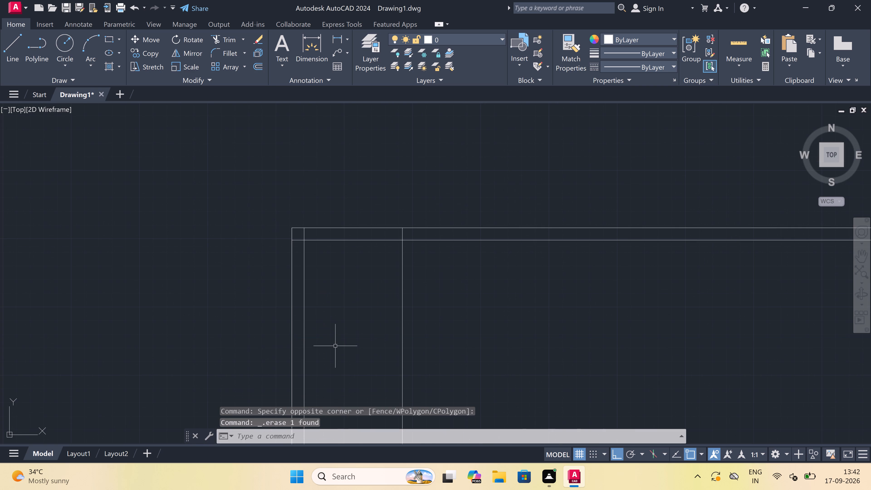
# Offset the vertical room line rightward by 4.5" to form an inner partition wall.
pyautogui.write('o')
pyautogui.press('space')
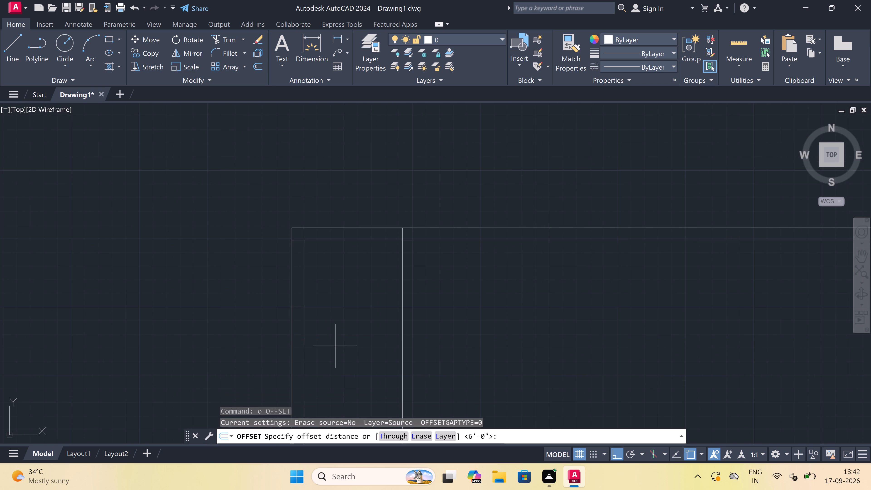
pyautogui.click(405, 304)
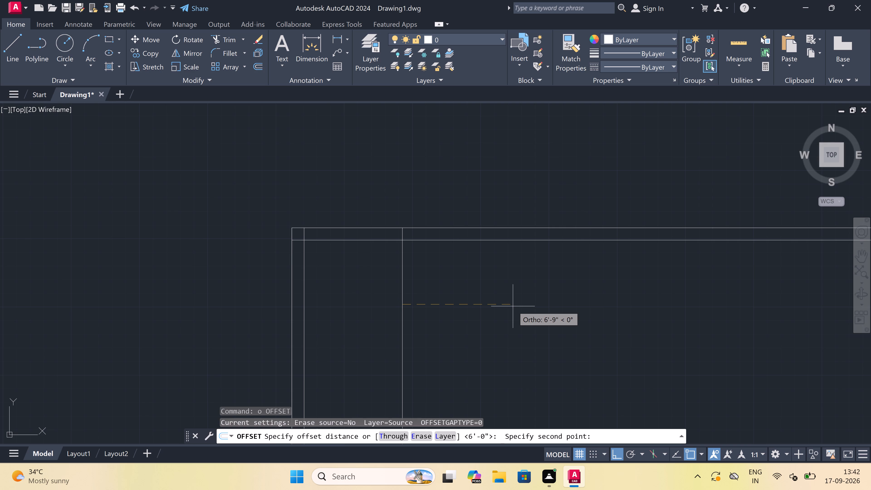
pyautogui.write('4.5"')
pyautogui.press('space')
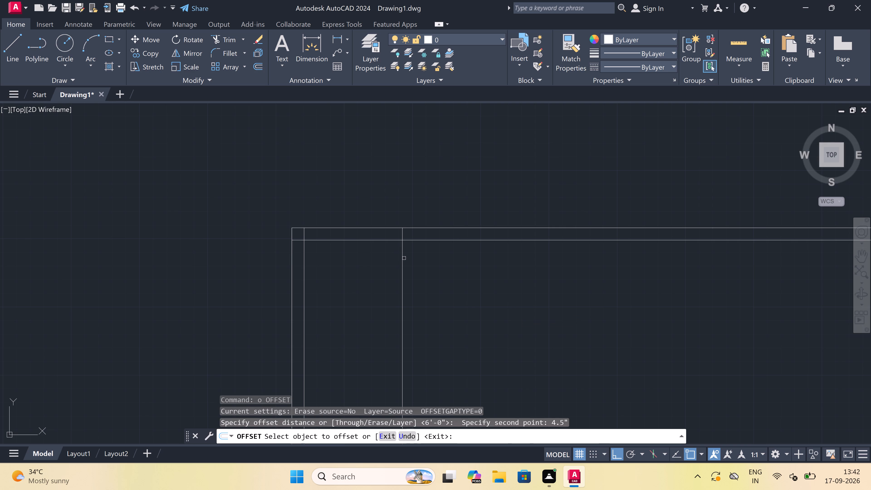
pyautogui.moveTo(404, 258); pyautogui.dragTo(414, 263)
pyautogui.click(443, 261)
pyautogui.press('Escape')
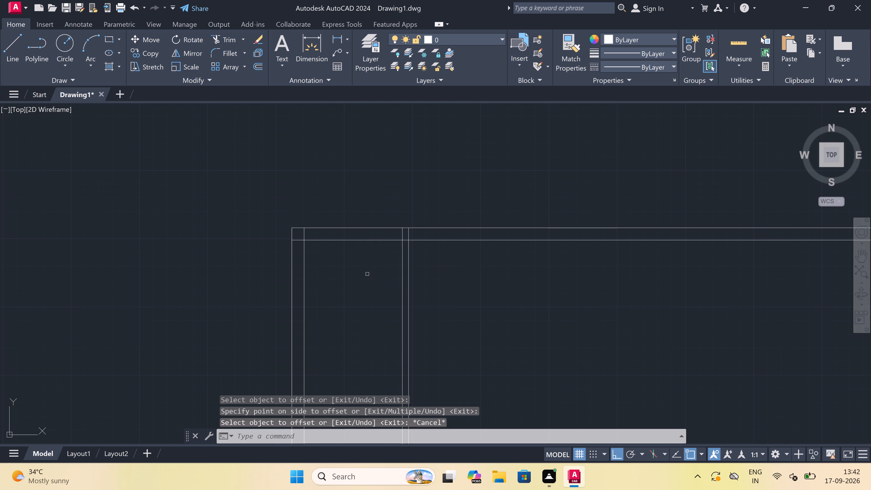
# Offset the inner top wall line downward by 8'6" to mark the bottom of the corner room.
pyautogui.press('space')
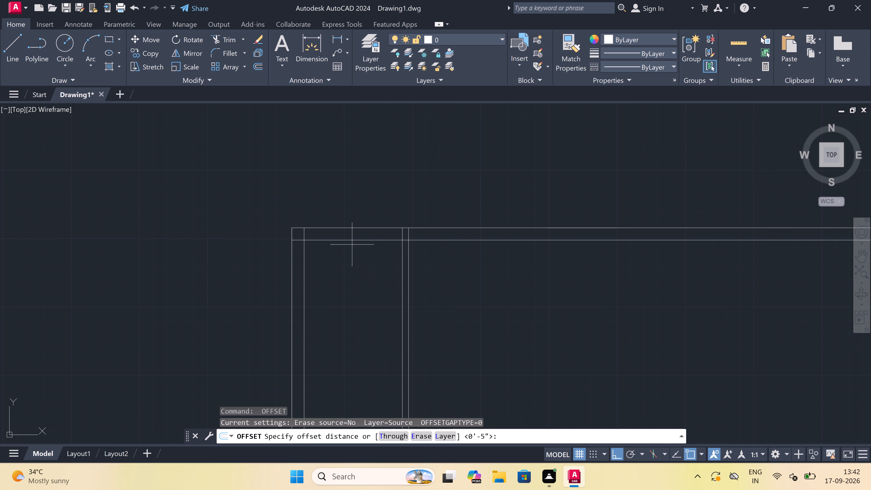
pyautogui.moveTo(351, 241); pyautogui.dragTo(351, 258)
pyautogui.write("8'")
pyautogui.write('6"')
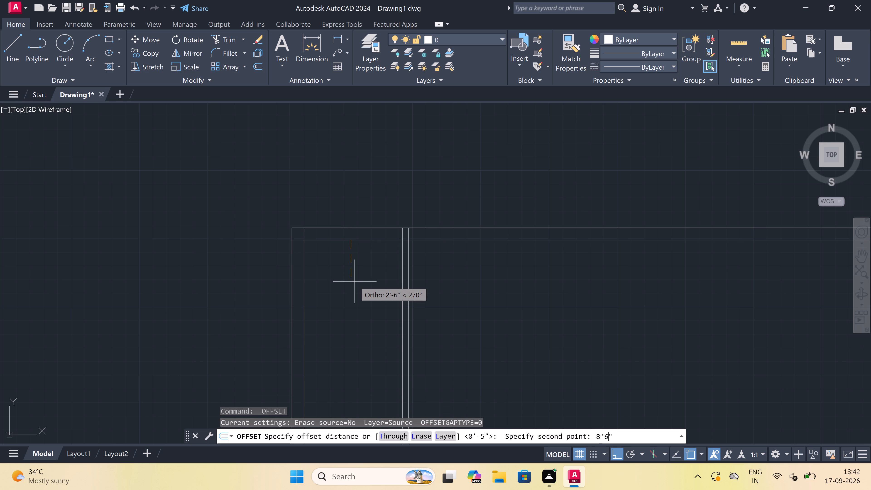
pyautogui.press('space')
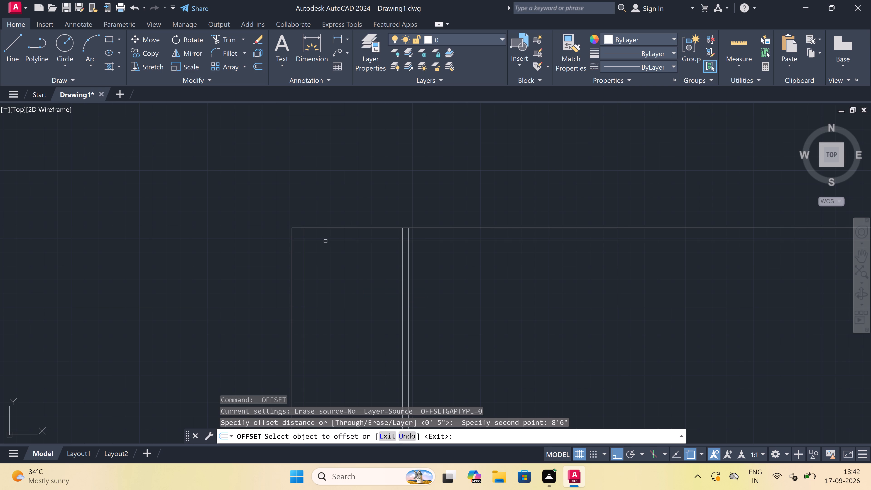
pyautogui.click(325, 241)
pyautogui.click(325, 284)
pyautogui.scroll(-3, 326, 282)
pyautogui.scroll(3, 333, 307)
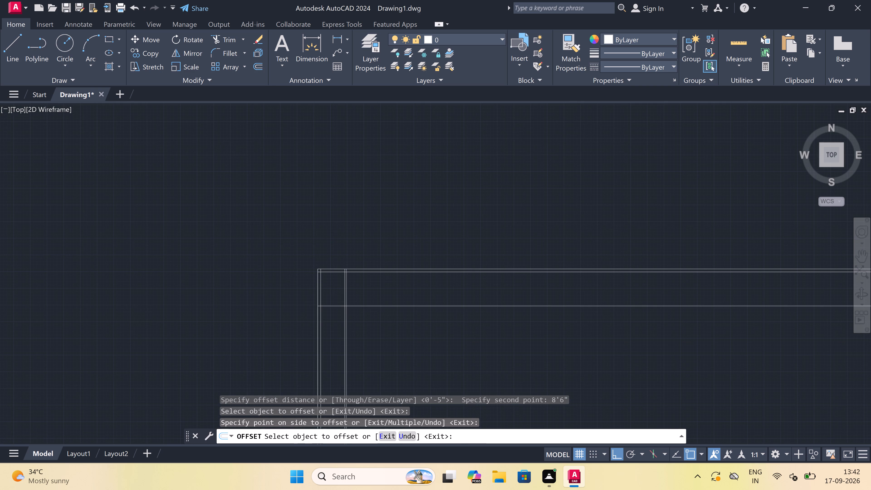
pyautogui.press('Escape')
# Offset the corner room's bottom line downward by 4.5" to give the partition its thickness.
pyautogui.press('space')
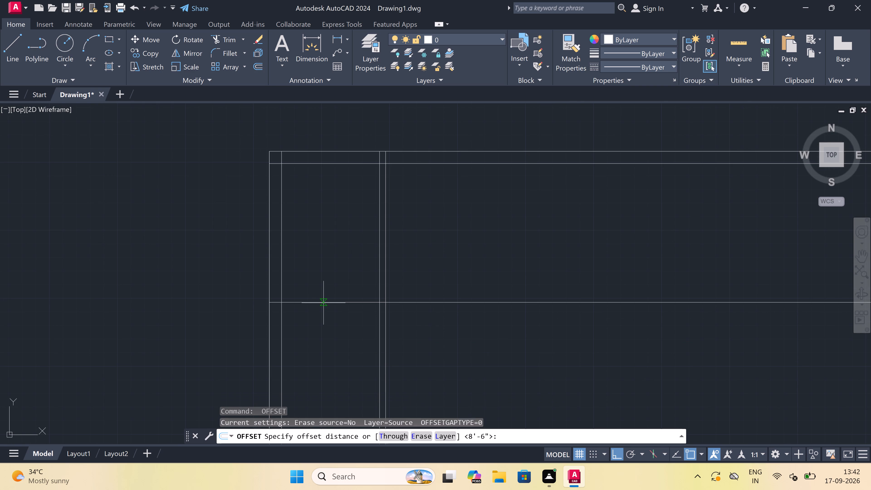
pyautogui.moveTo(323, 302); pyautogui.dragTo(323, 308)
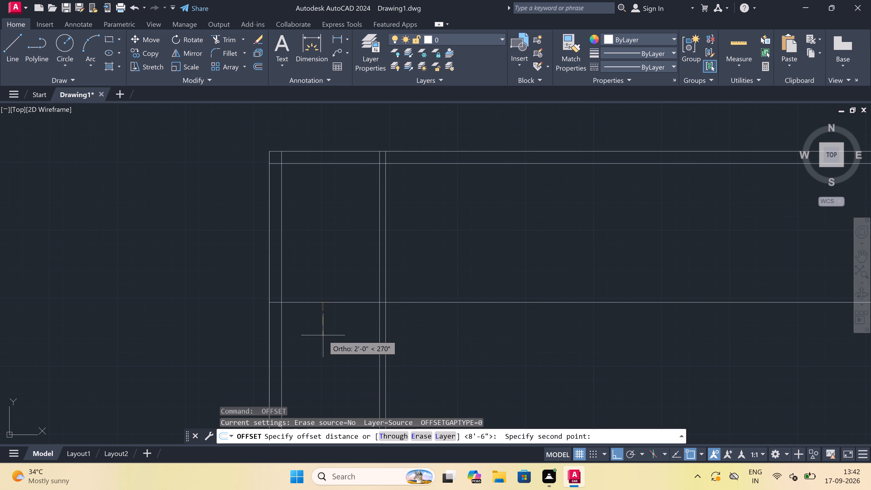
pyautogui.press('6')
pyautogui.press('BackSpace')
pyautogui.write('4.5')
pyautogui.write('"')
pyautogui.press('space')
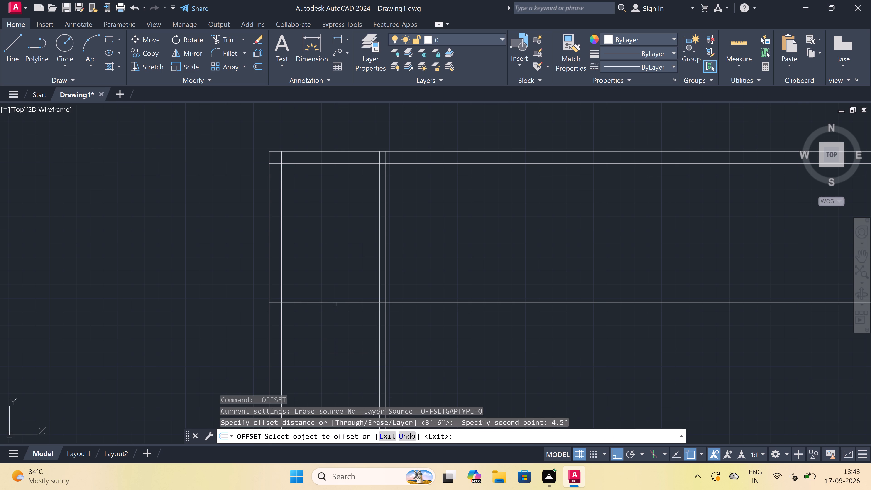
pyautogui.doubleClick(334, 304)
pyautogui.click(330, 322)
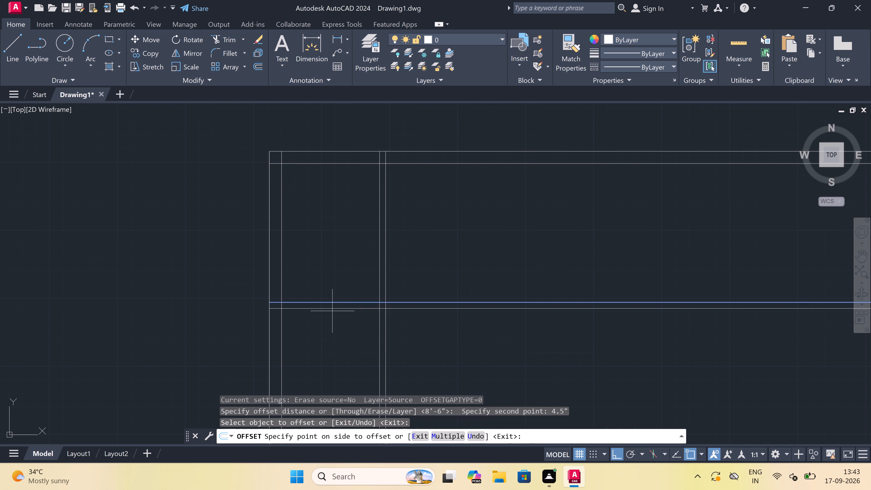
pyautogui.press('Escape')
# Trim both horizontal partition lines to the right of the vertical partition, closing off the corner room.
pyautogui.scroll(-1, 331, 321)
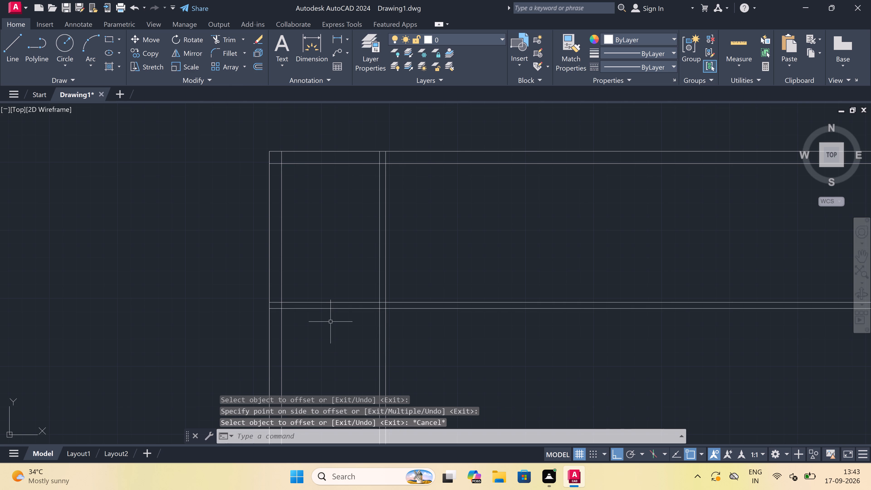
pyautogui.scroll(-1, 343, 301)
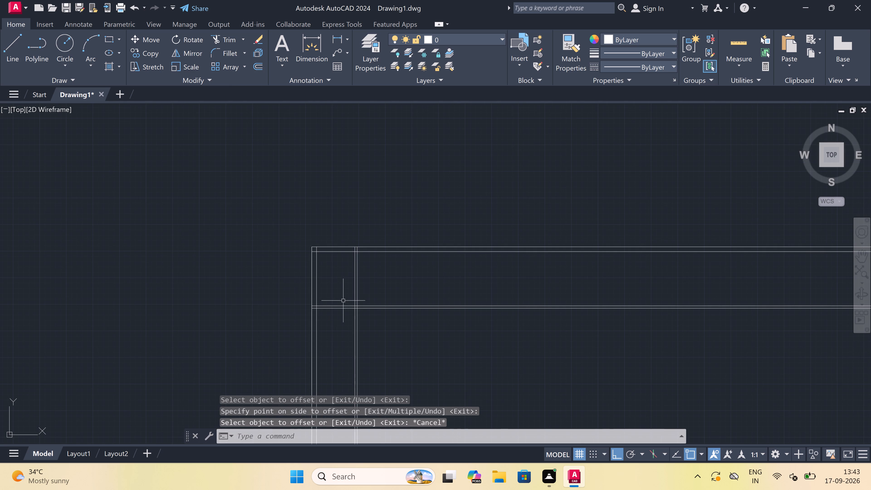
pyautogui.scroll(2, 374, 296)
pyautogui.write('tr')
pyautogui.press('space')
pyautogui.moveTo(374, 293); pyautogui.dragTo(373, 297)
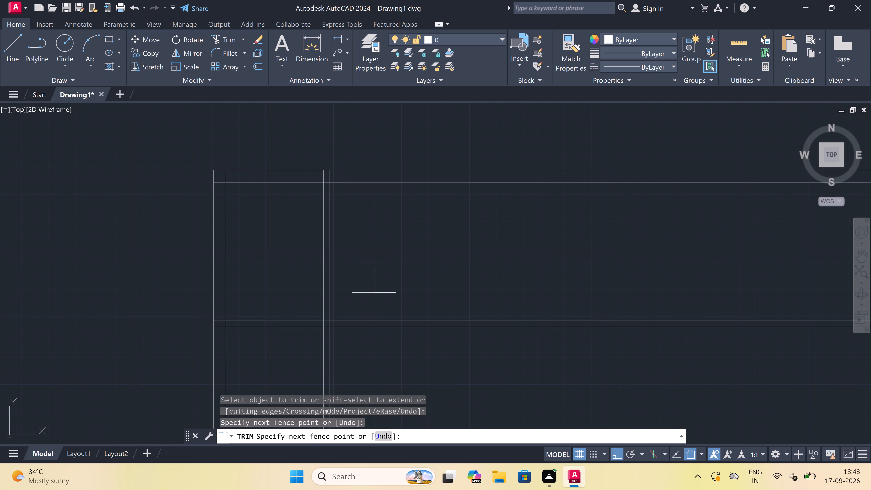
pyautogui.click(367, 343)
pyautogui.scroll(-3, 380, 275)
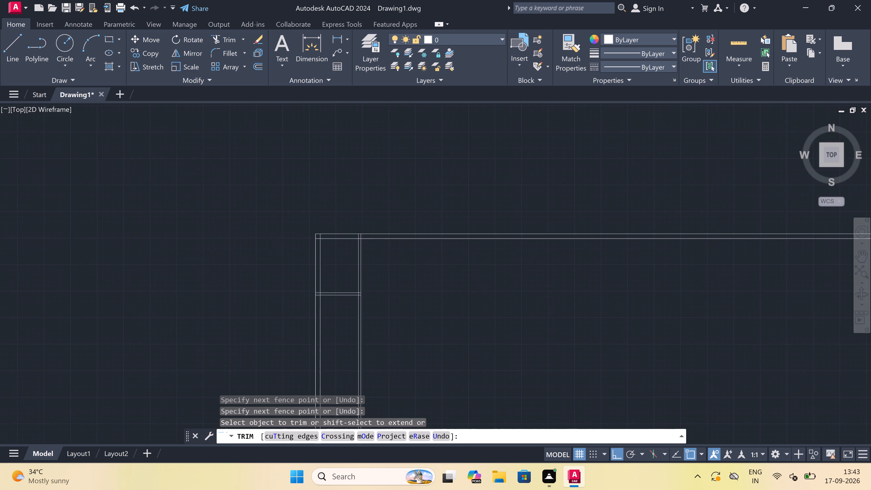
pyautogui.scroll(3, 435, 260)
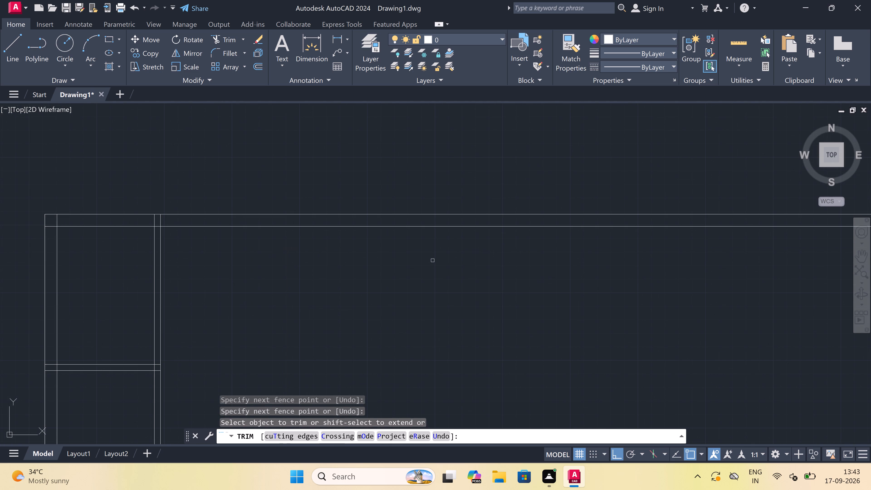
pyautogui.press('Escape')
# Offset the inner top wall line downward by 4'1.5".
pyautogui.write('o')
pyautogui.press('space')
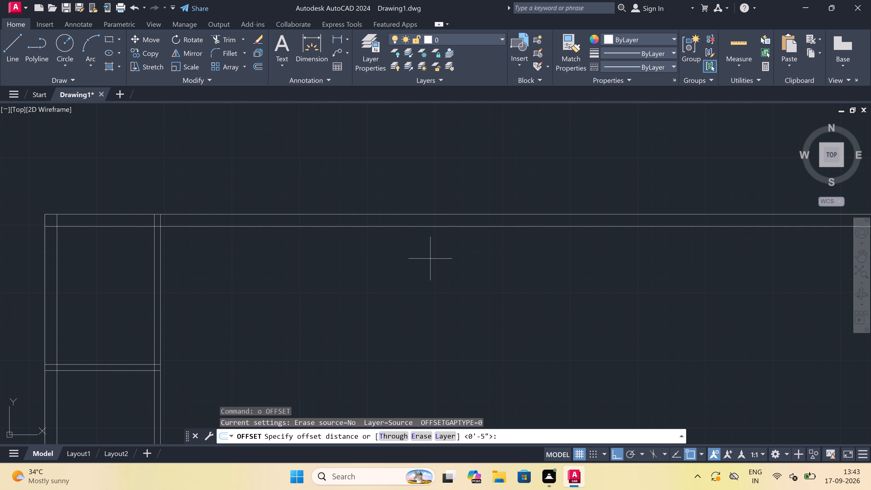
pyautogui.click(426, 226)
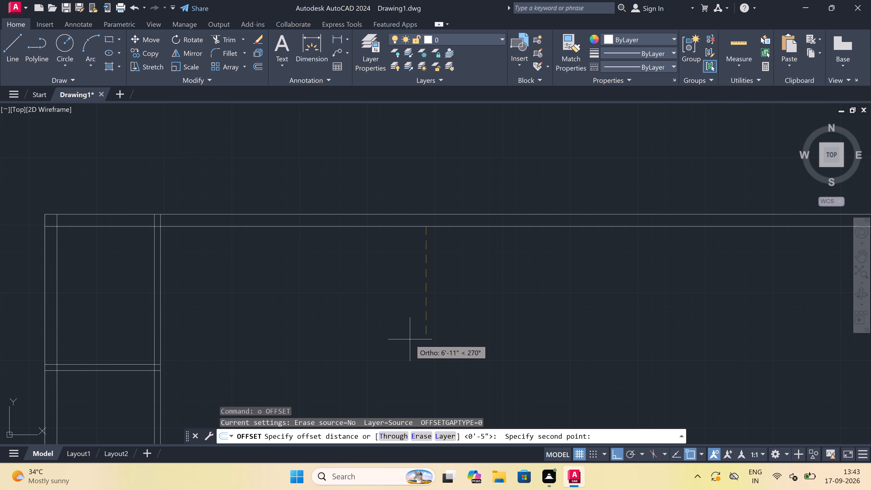
pyautogui.write("4'")
pyautogui.press('1')
pyautogui.press('.')
pyautogui.press('5')
pyautogui.hotkey('shift', '"')
pyautogui.press('space')
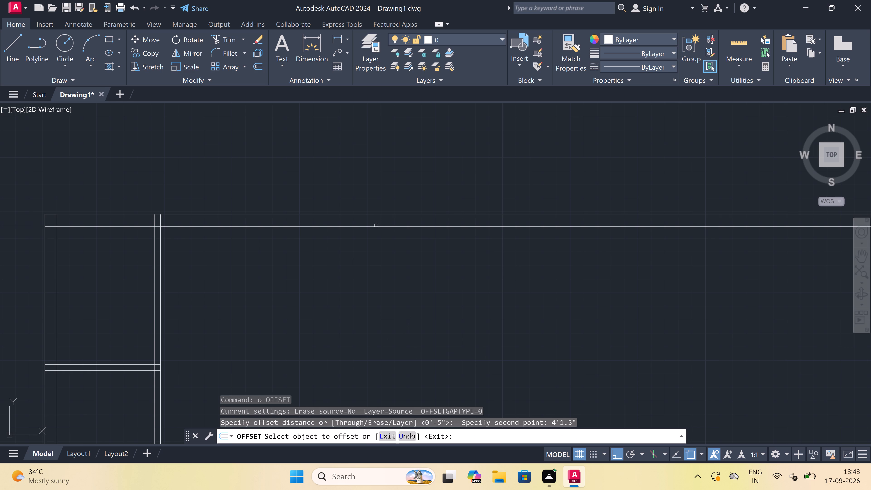
pyautogui.moveTo(374, 226); pyautogui.dragTo(361, 238)
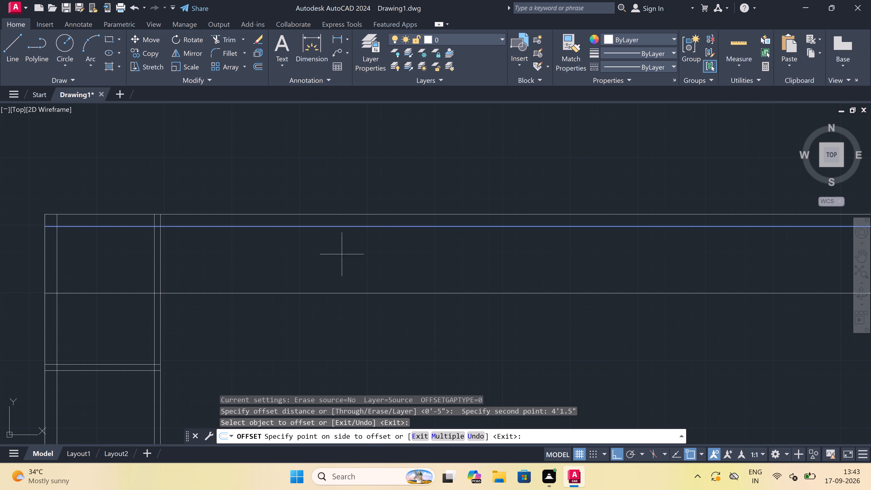
pyautogui.click(329, 272)
pyautogui.scroll(-1, 329, 272)
pyautogui.scroll(3, 268, 277)
pyautogui.scroll(-1, 268, 277)
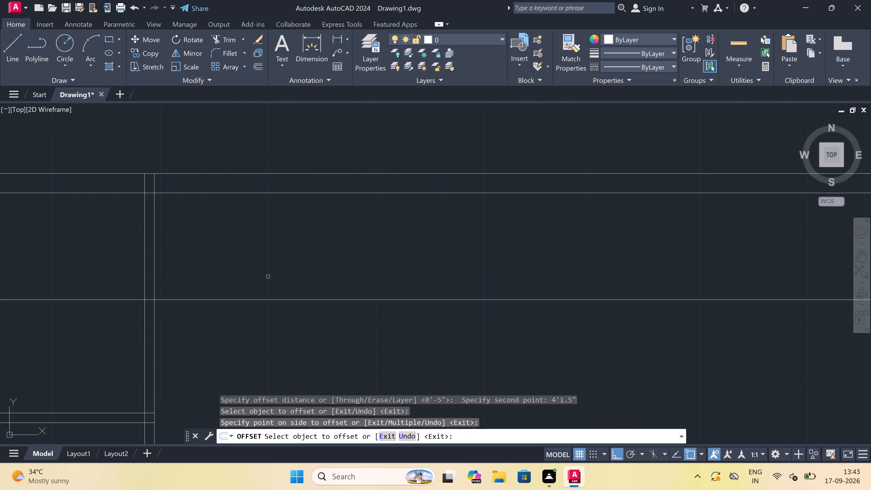
pyautogui.press('Escape')
# Offset the horizontal line 4'1.5" below the inner top wall by 9", once upward and once downward.
pyautogui.press('space')
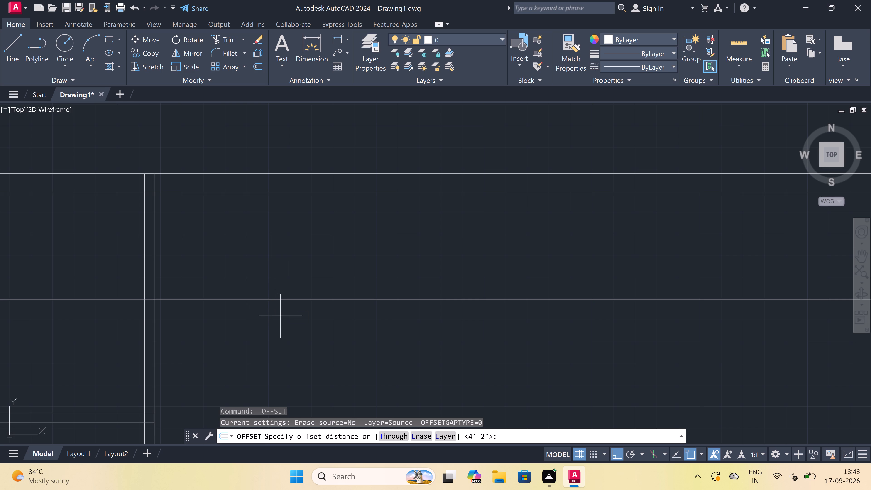
pyautogui.scroll(-2, 283, 316)
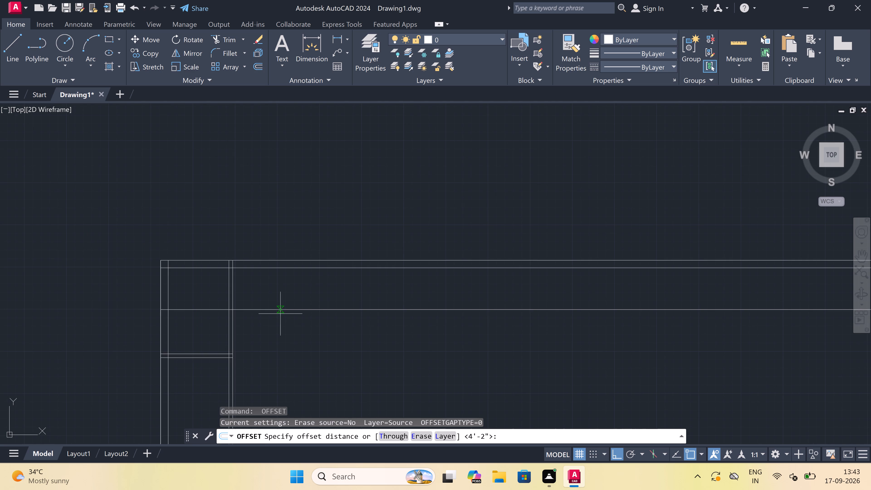
pyautogui.scroll(2, 270, 308)
pyautogui.moveTo(272, 312); pyautogui.dragTo(274, 317)
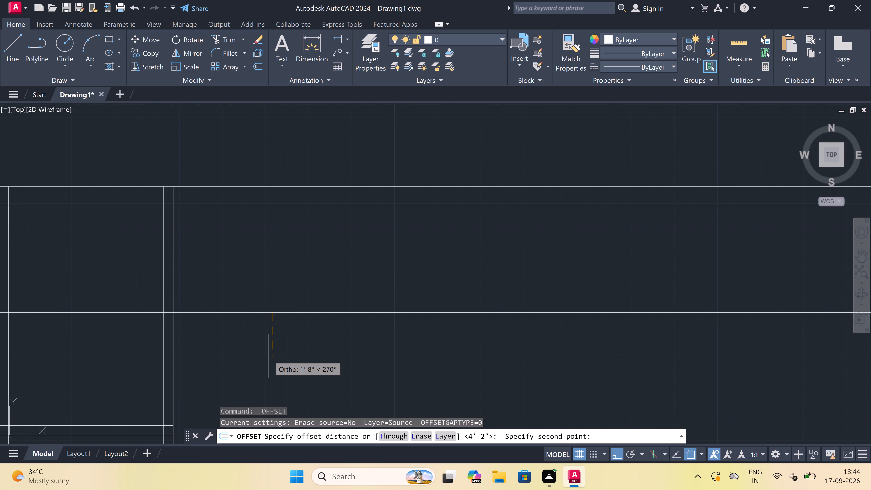
pyautogui.write('9"')
pyautogui.press('space')
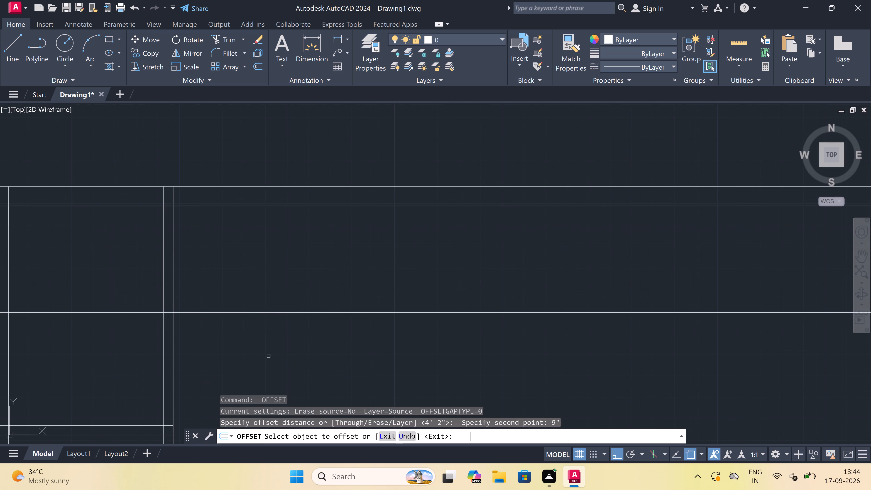
pyautogui.click(267, 313)
pyautogui.click(266, 316)
pyautogui.click(261, 345)
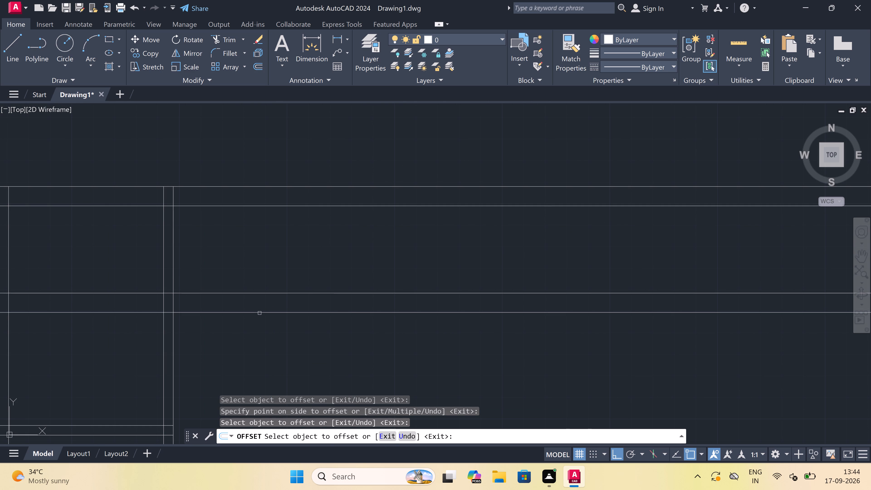
pyautogui.click(259, 313)
pyautogui.click(249, 331)
pyautogui.press('Escape')
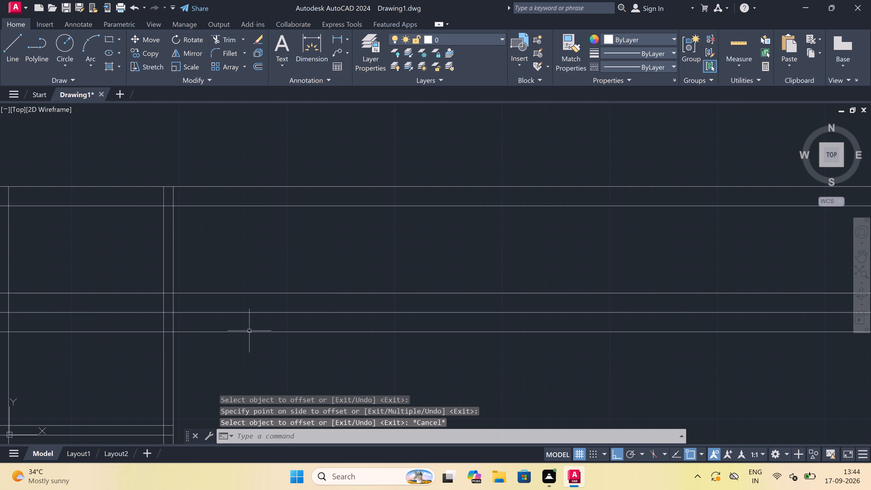
# Erase the uppermost of the three closely spaced horizontal lines below the top wall, leaving the lower pair.
pyautogui.moveTo(256, 287); pyautogui.dragTo(254, 289)
pyautogui.doubleClick(250, 294)
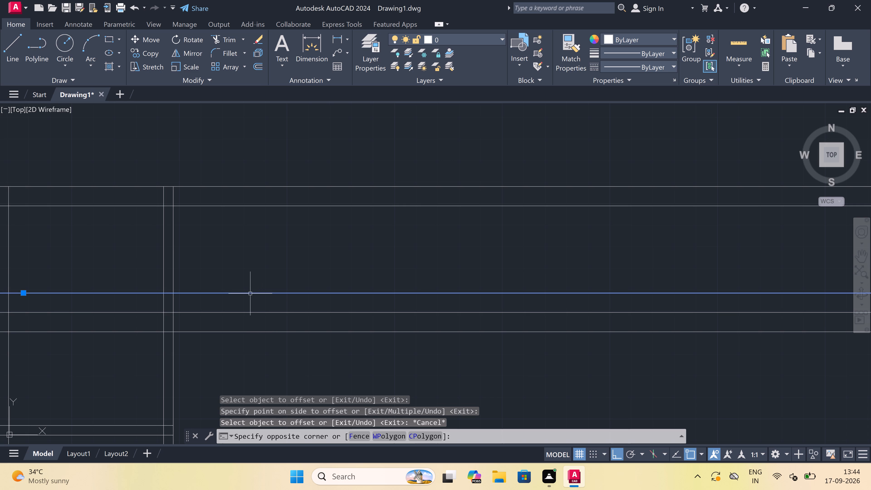
pyautogui.press('Delete')
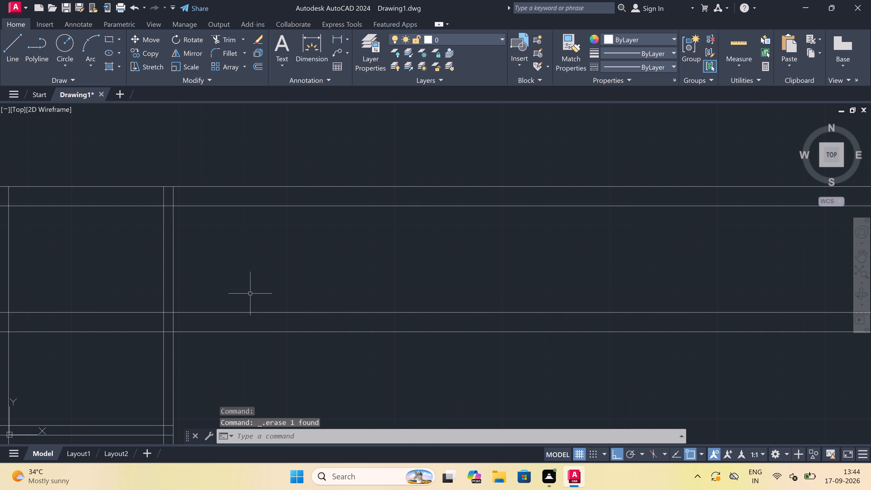
# Trim the new 9" wall's lines inside the corner room and left outer wall, plus the inner top line's stub in that wall.
pyautogui.scroll(-4, 250, 290)
pyautogui.scroll(3, 240, 293)
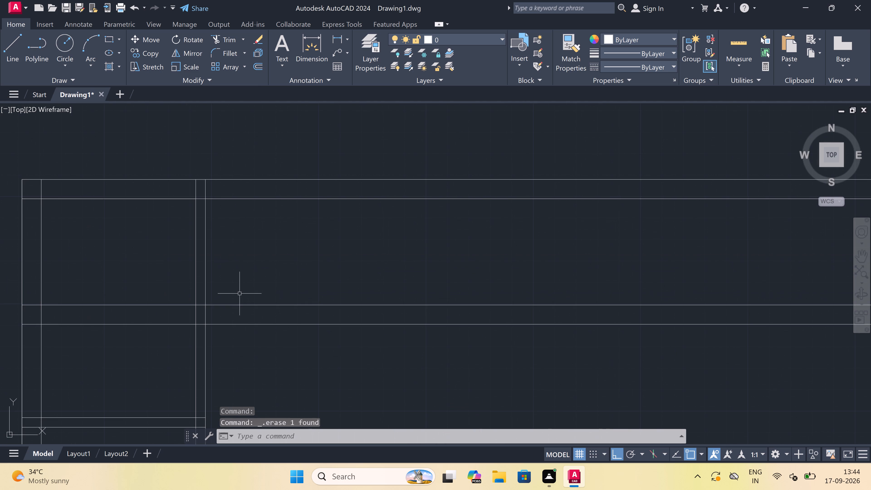
pyautogui.write('tr')
pyautogui.press('space')
pyautogui.click(161, 346)
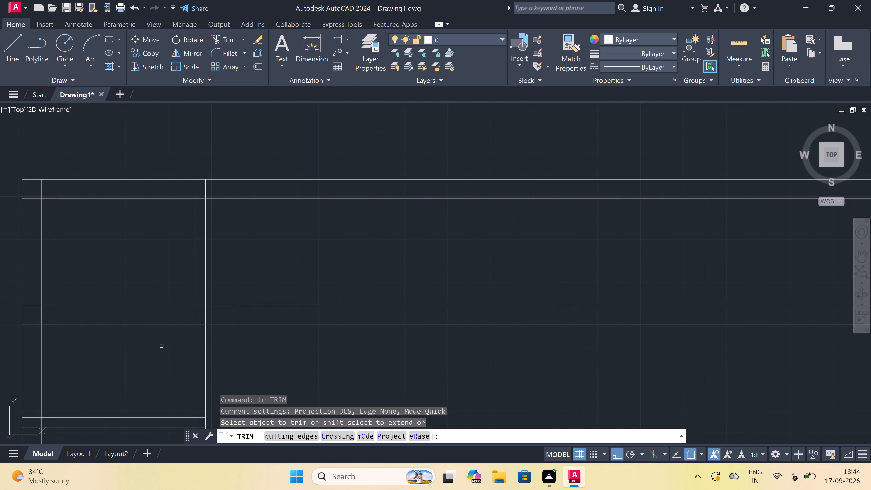
pyautogui.click(160, 267)
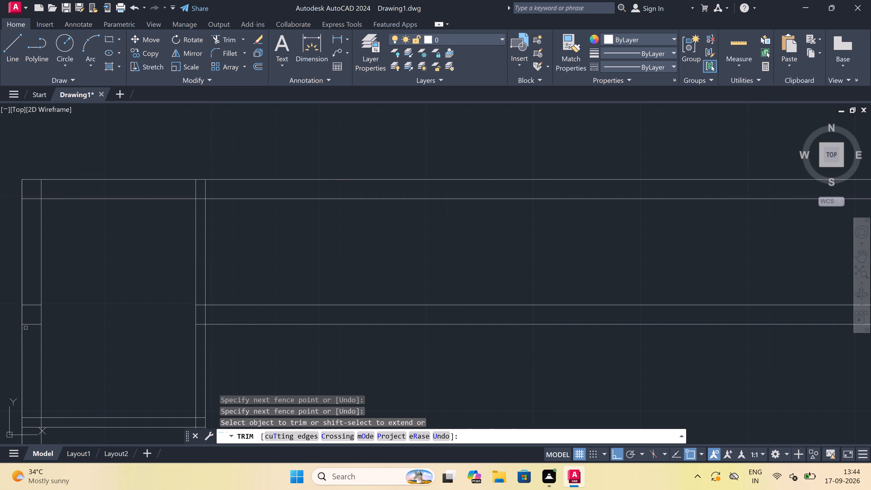
pyautogui.click(26, 328)
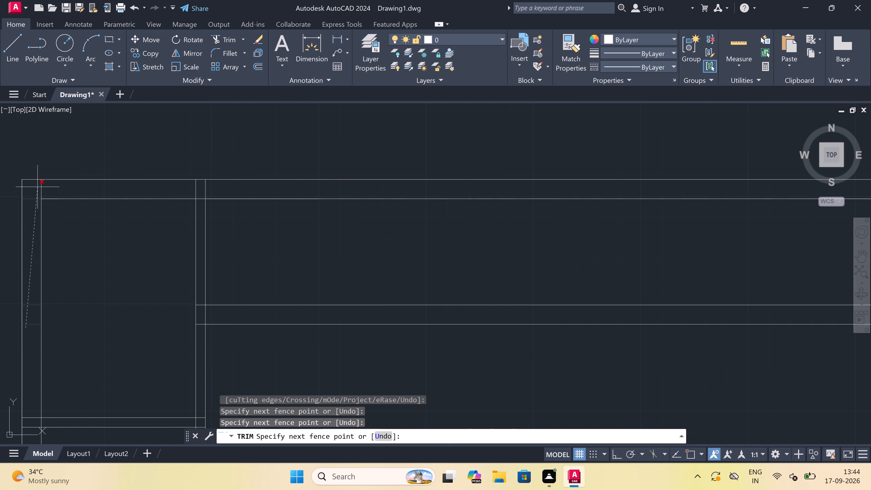
pyautogui.tripleClick(37, 189)
pyautogui.click(38, 189)
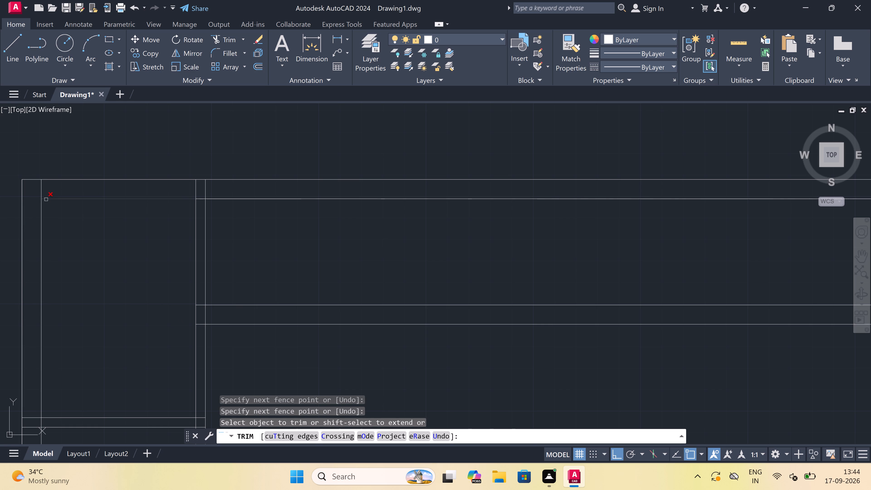
# Trim the vertical lines crossing the top outer wall and open the inner top line between the two partition lines.
pyautogui.click(29, 191)
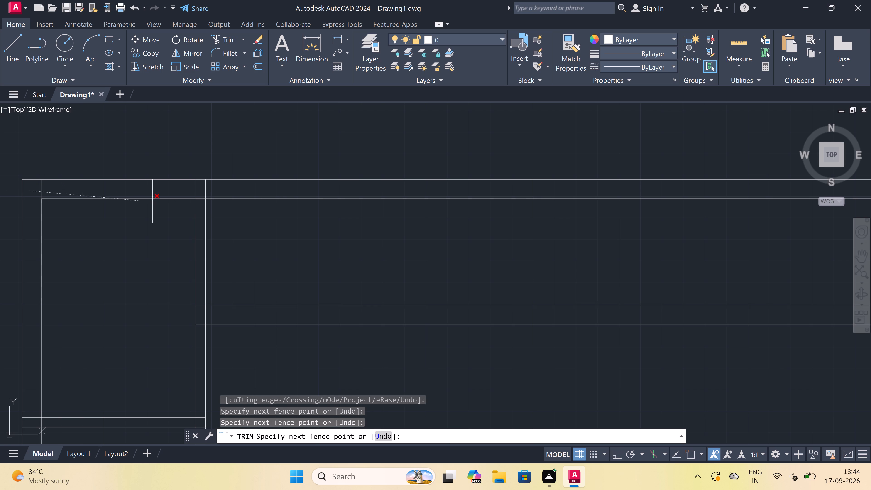
pyautogui.click(269, 191)
pyautogui.scroll(2, 201, 196)
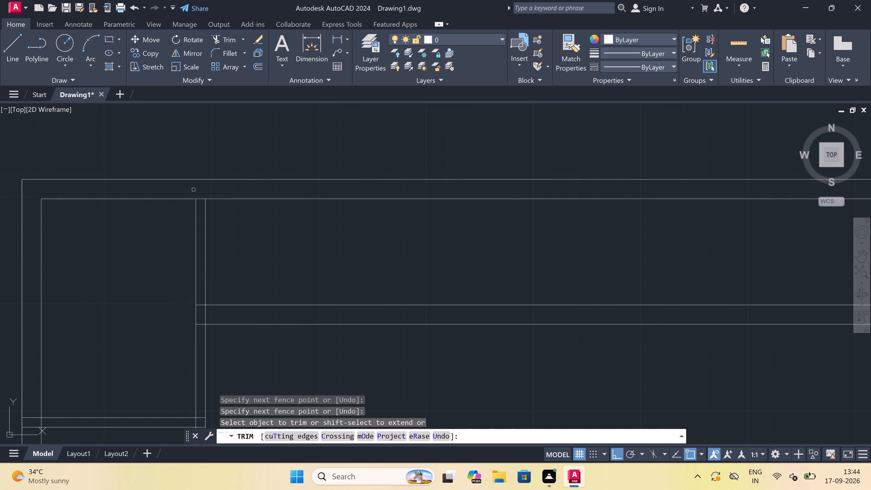
pyautogui.click(199, 202)
# Trim the junction of the horizontal 9" wall with the vertical partition, removing the lines that cross between their faces.
pyautogui.scroll(-3, 199, 202)
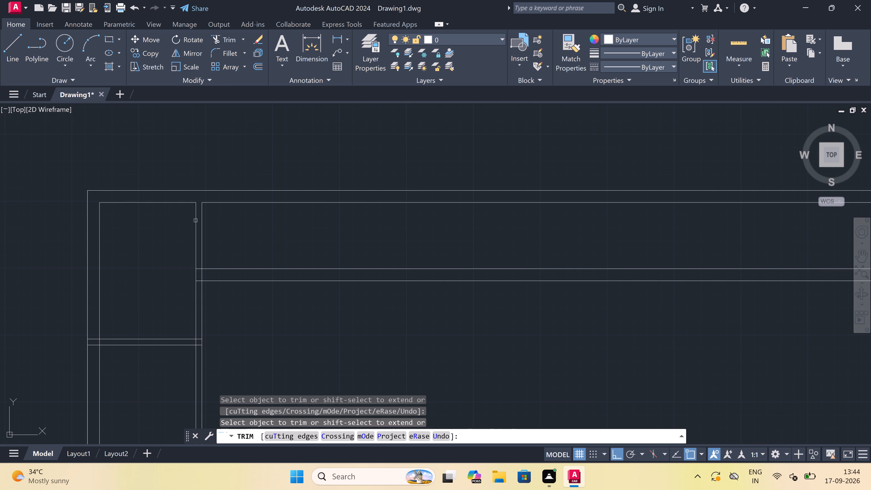
pyautogui.scroll(3, 193, 275)
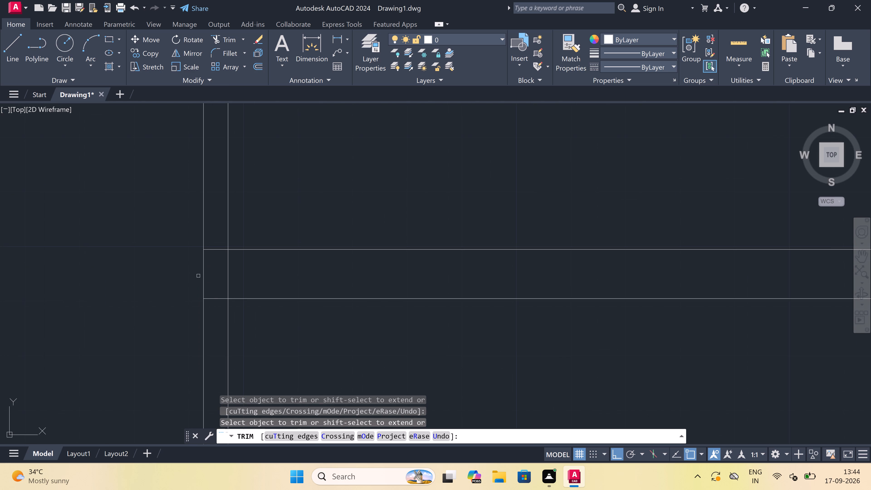
pyautogui.click(213, 309)
pyautogui.click(214, 233)
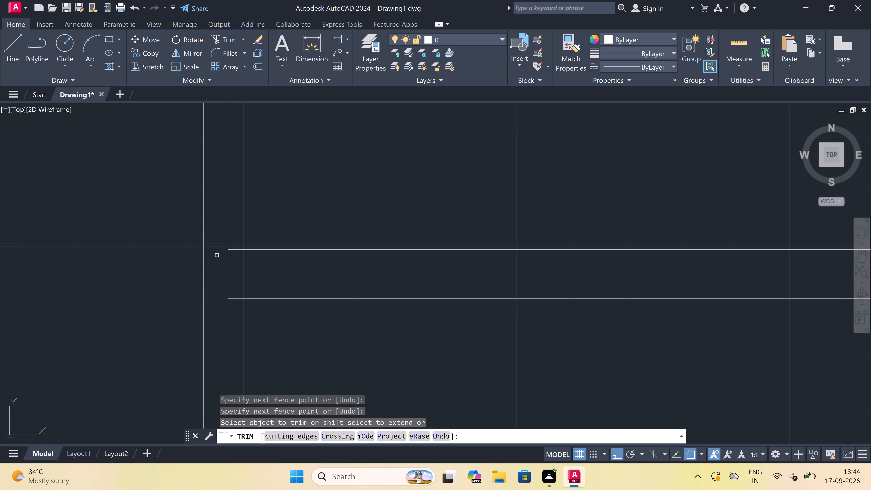
pyautogui.doubleClick(214, 266)
pyautogui.click(230, 266)
pyautogui.scroll(-3, 230, 265)
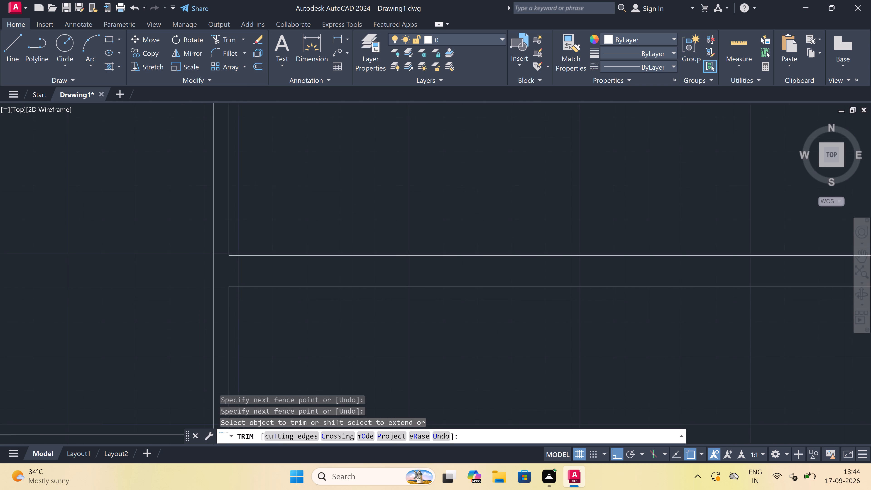
# Trim the corner room's two bottom partition lines where they cross the left outer wall.
pyautogui.scroll(-3, 230, 265)
pyautogui.scroll(4, 224, 274)
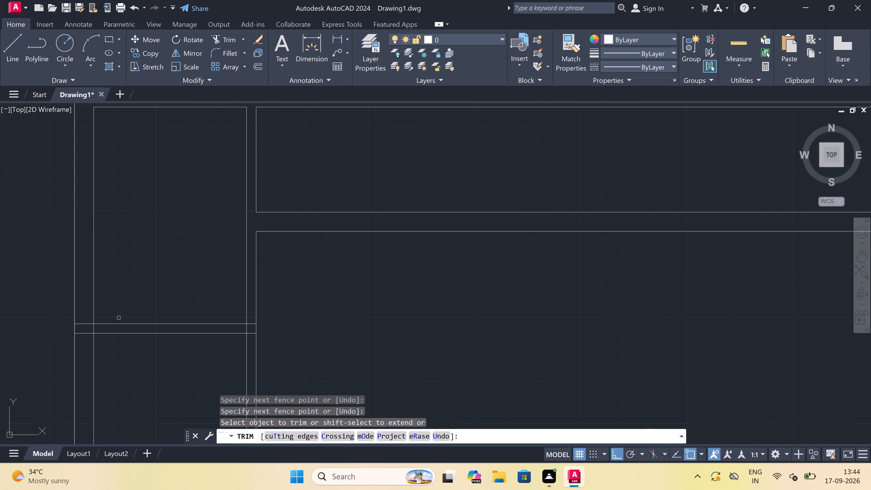
pyautogui.scroll(2, 88, 326)
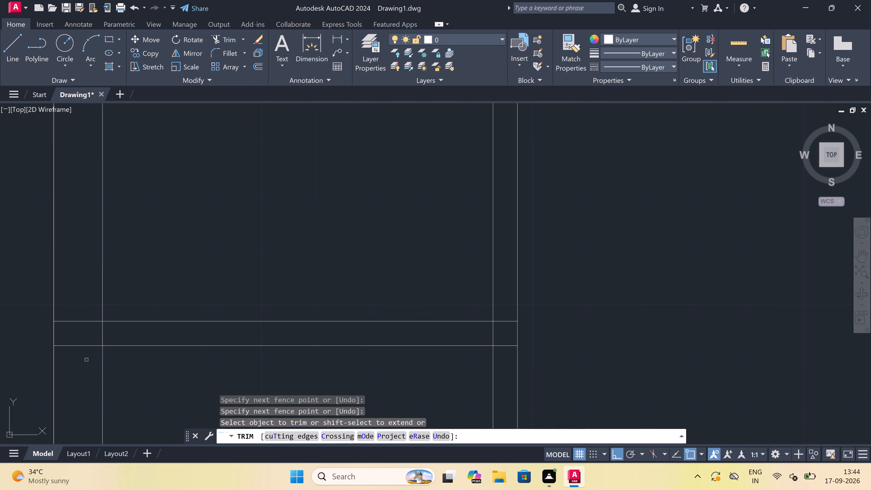
pyautogui.click(86, 360)
pyautogui.doubleClick(78, 272)
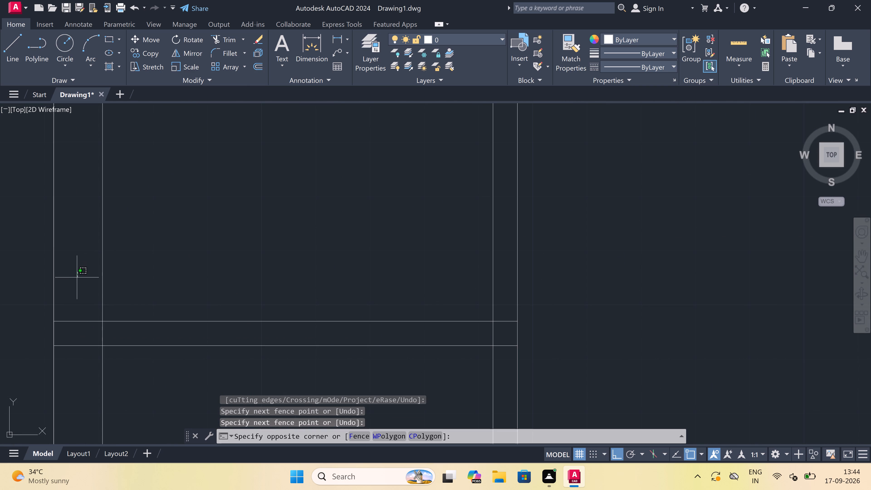
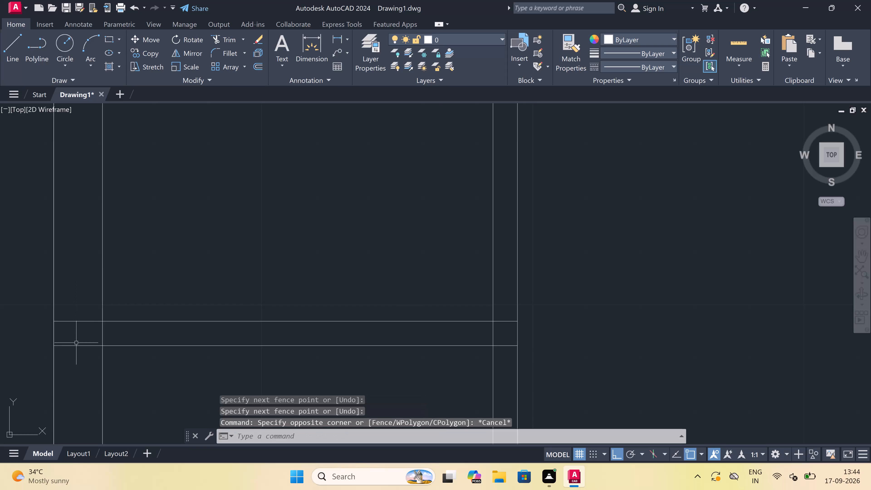
# Trim the corner room's bottom partition lines inside the left outer wall and open that wall's inner face between them.
pyautogui.press('space')
pyautogui.click(76, 361)
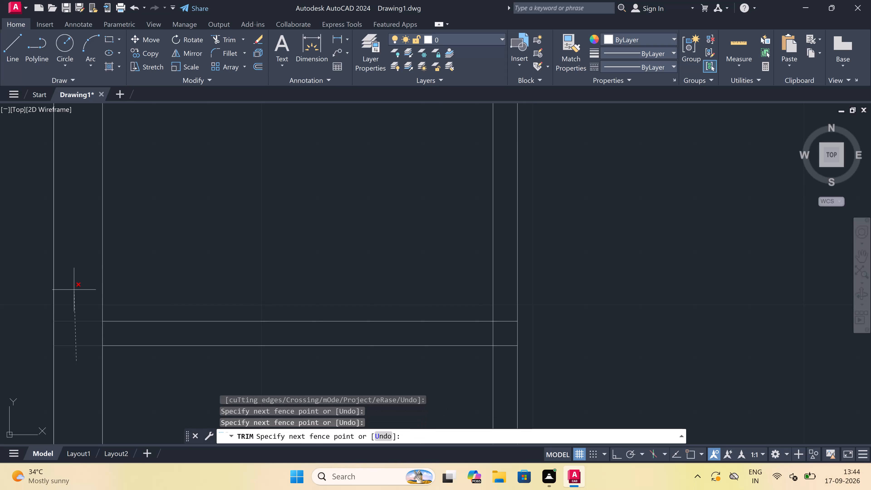
pyautogui.click(74, 290)
pyautogui.doubleClick(90, 336)
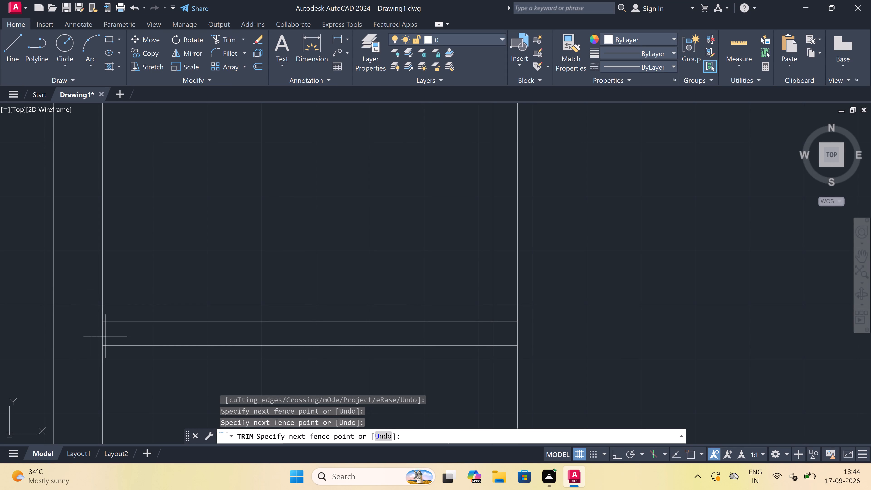
pyautogui.doubleClick(106, 336)
# Trim the other end of the corner room's bottom partition at the vertical partition, removing the lines that cross between their faces.
pyautogui.scroll(-3, 106, 336)
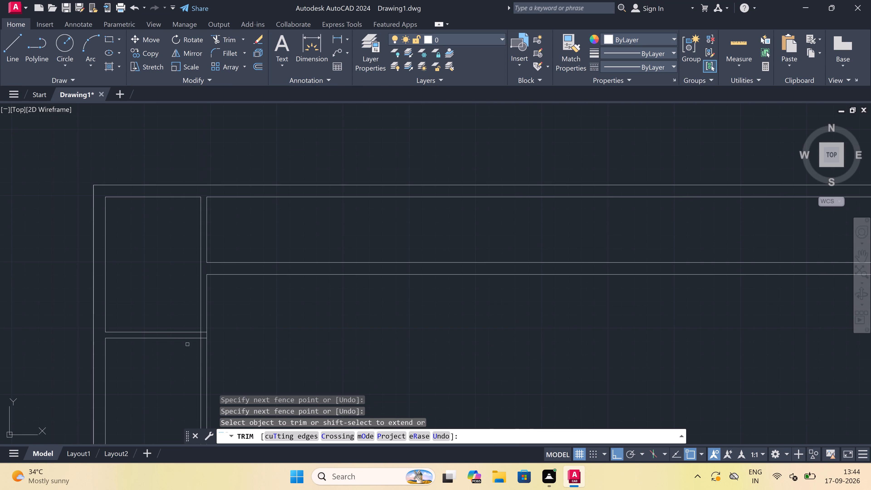
pyautogui.scroll(3, 189, 345)
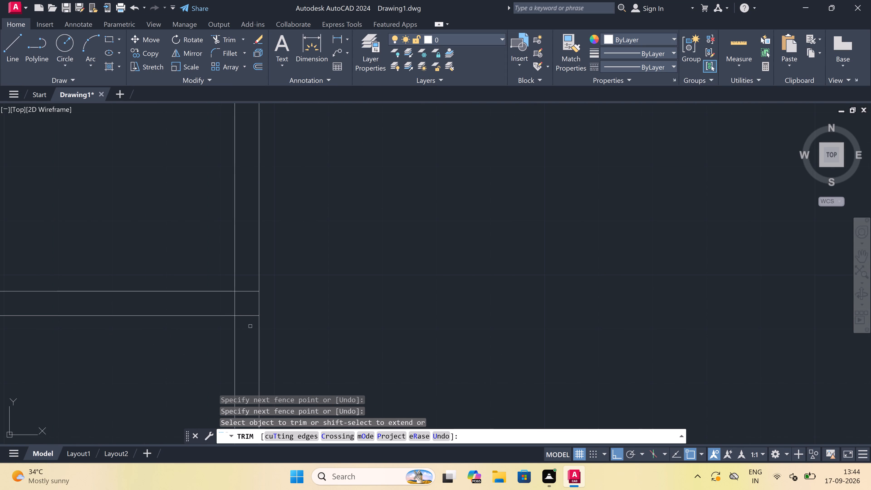
pyautogui.click(247, 326)
pyautogui.click(245, 292)
pyautogui.doubleClick(240, 300)
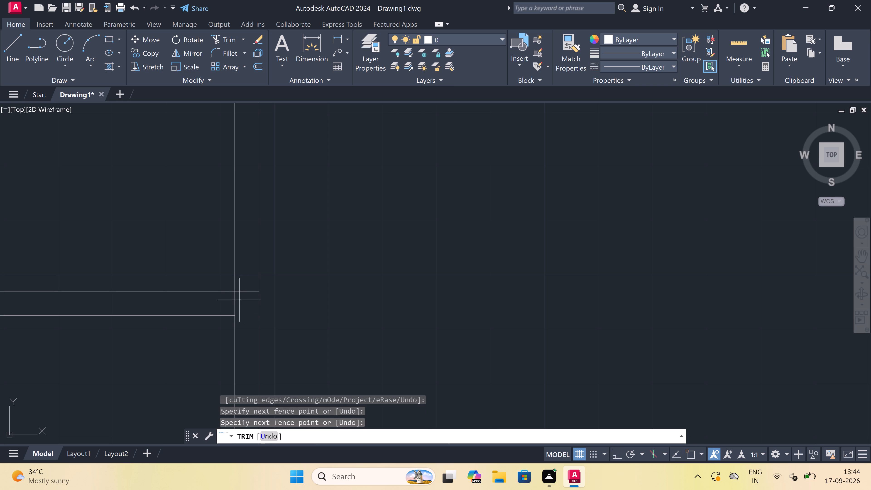
pyautogui.doubleClick(226, 302)
pyautogui.doubleClick(241, 298)
pyautogui.doubleClick(243, 283)
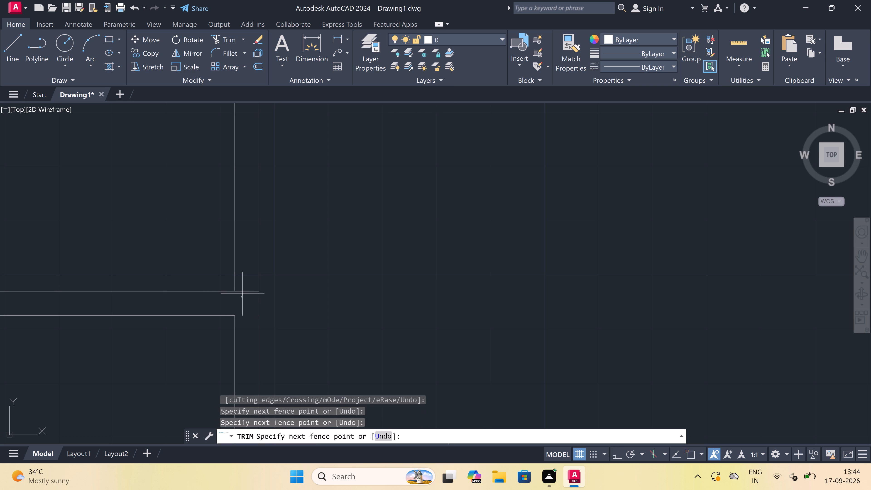
pyautogui.press('Escape')
# Offset the right face of the vertical partition in the top strip 32' to the right.
pyautogui.scroll(-4, 243, 282)
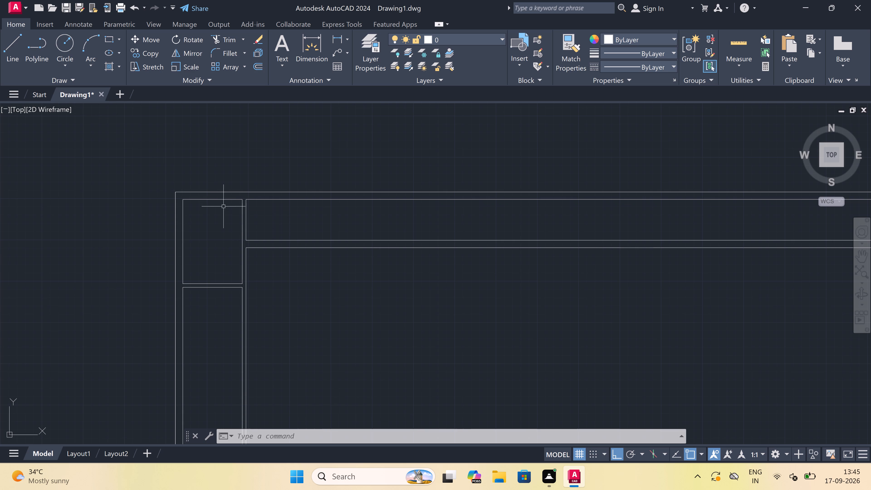
pyautogui.write('o')
pyautogui.press('space')
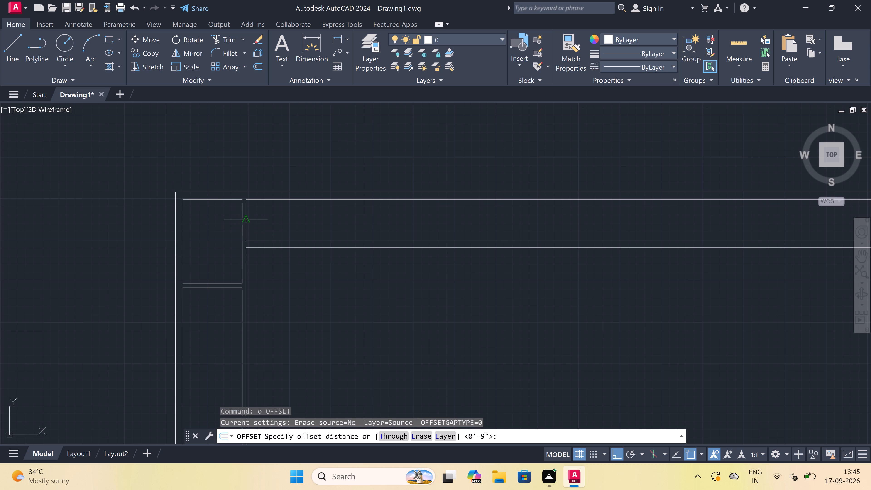
pyautogui.moveTo(245, 221); pyautogui.dragTo(247, 221)
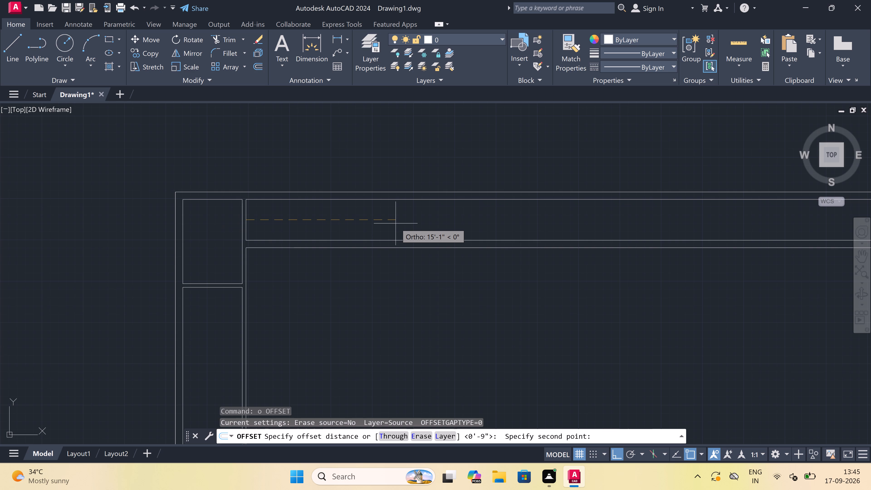
pyautogui.write("32'")
pyautogui.press('space')
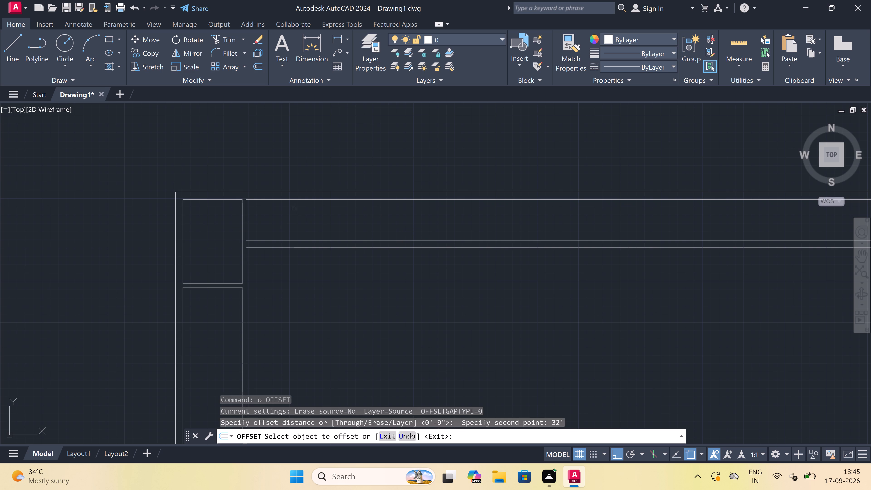
pyautogui.click(247, 215)
pyautogui.click(280, 223)
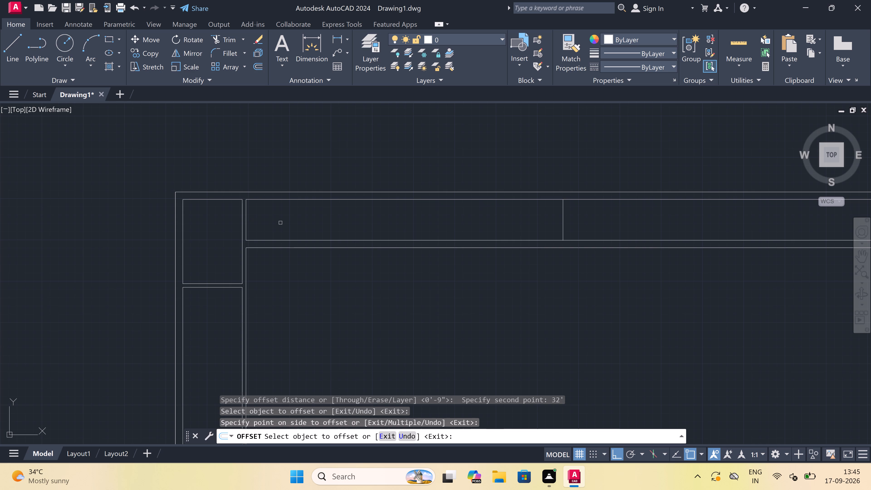
pyautogui.press('Escape')
# Offset the new vertical line in the top strip 9" to the right to form a cross wall.
pyautogui.press('space')
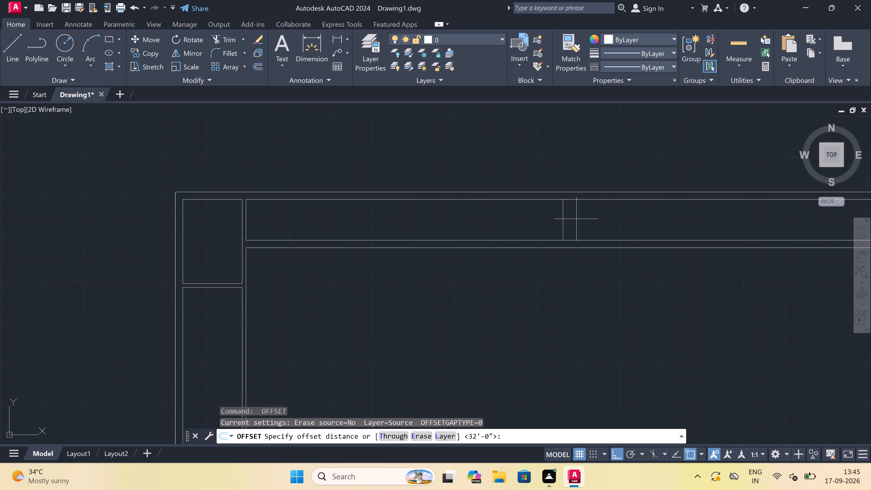
pyautogui.doubleClick(562, 218)
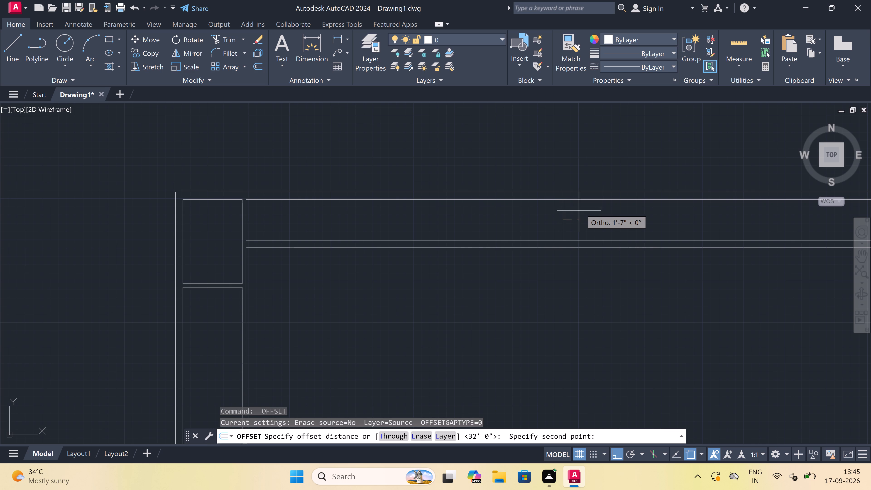
pyautogui.write('9"')
pyautogui.press('space')
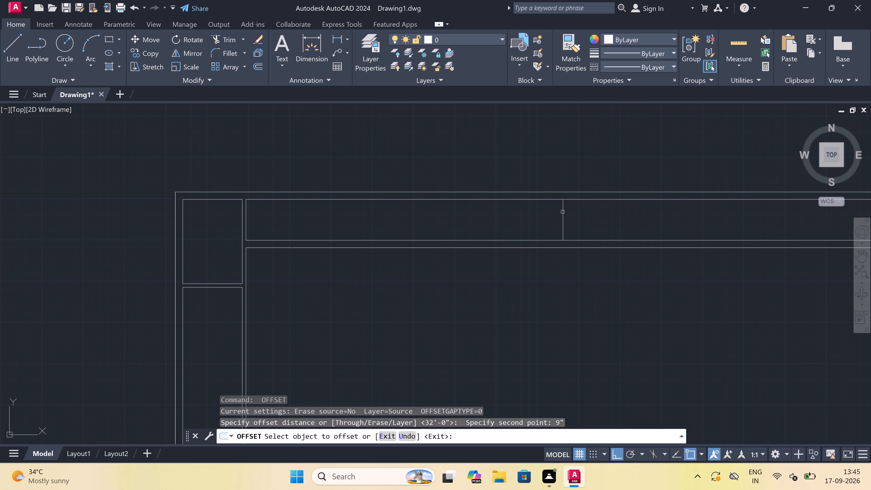
pyautogui.click(564, 212)
pyautogui.click(575, 217)
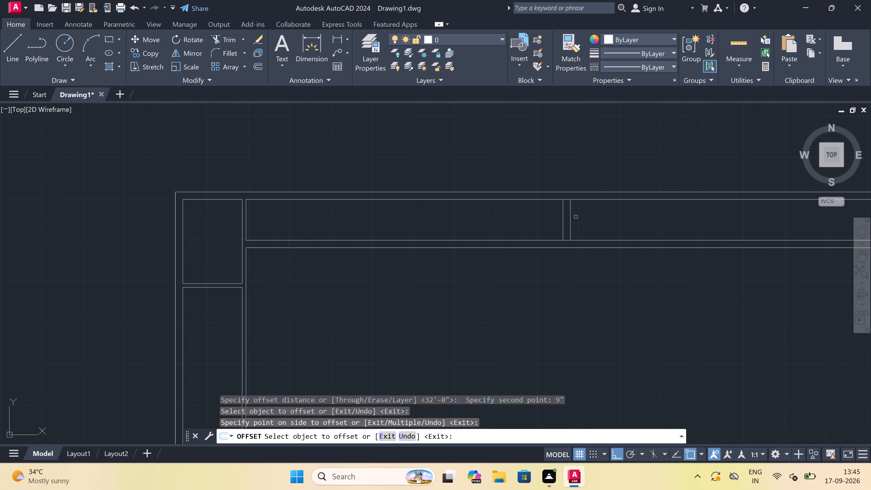
pyautogui.press('Escape')
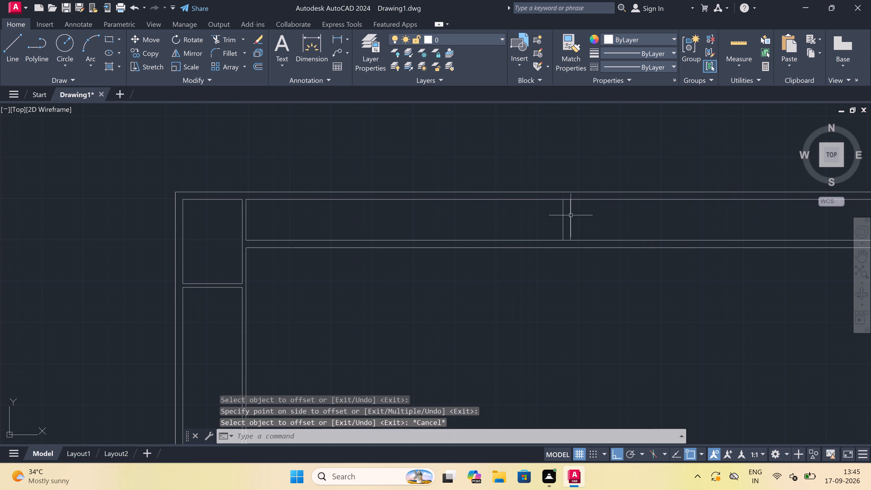
# Offset the vertical partition's right face below the horizontal 9" wall 12' to the right.
pyautogui.scroll(-2, 571, 215)
pyautogui.scroll(2, 498, 221)
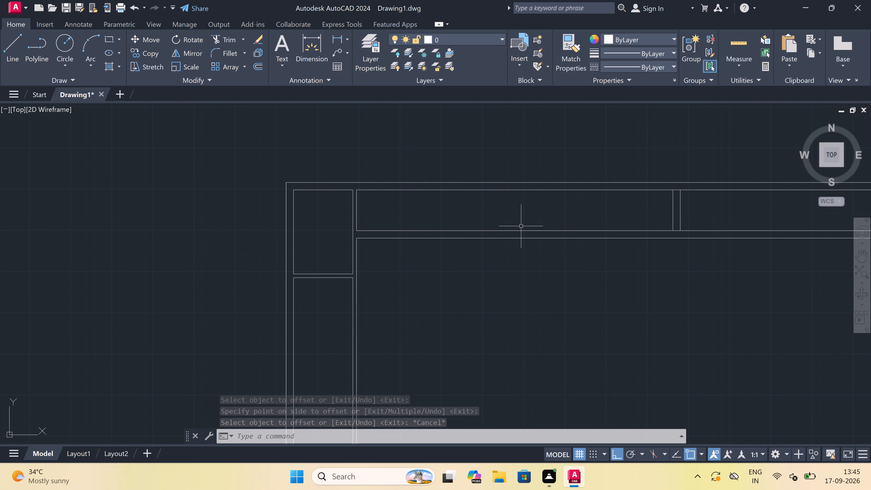
pyautogui.write('o')
pyautogui.press('space')
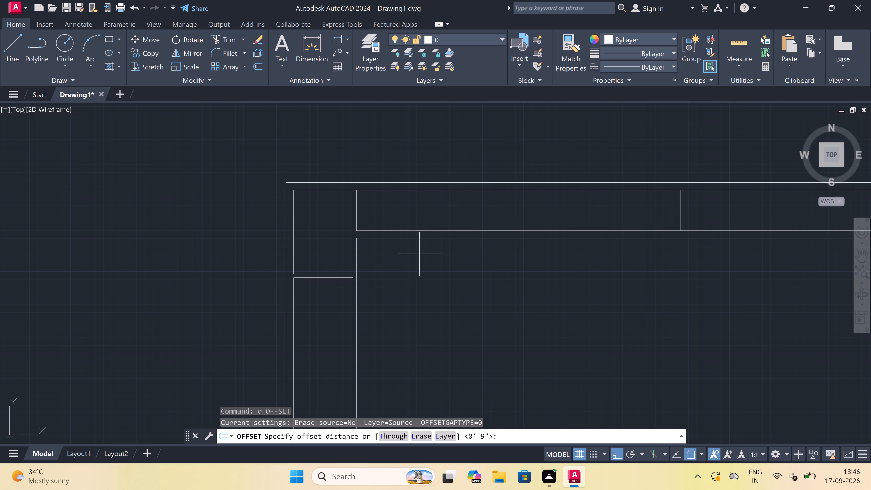
pyautogui.click(359, 255)
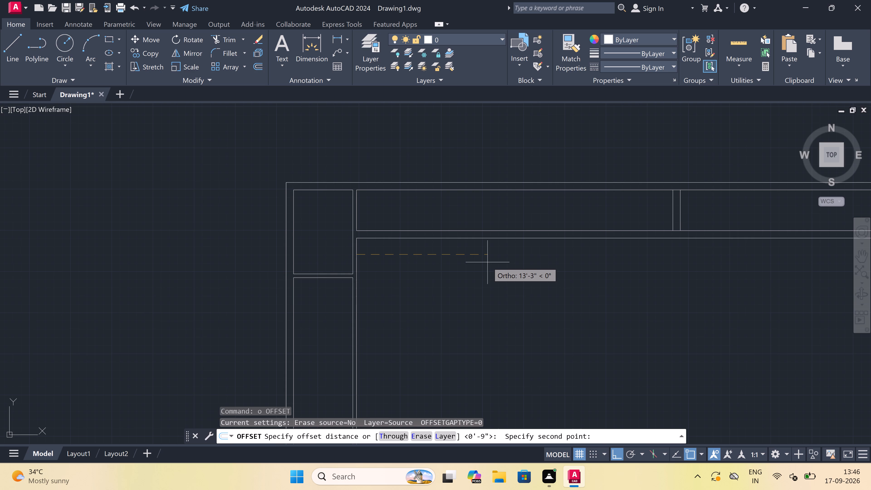
pyautogui.press('1')
pyautogui.write("2'")
pyautogui.press('space')
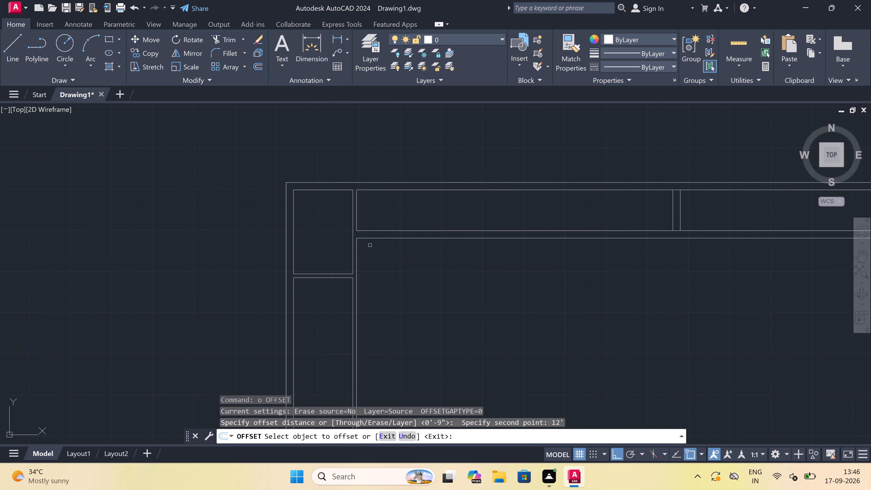
pyautogui.click(356, 256)
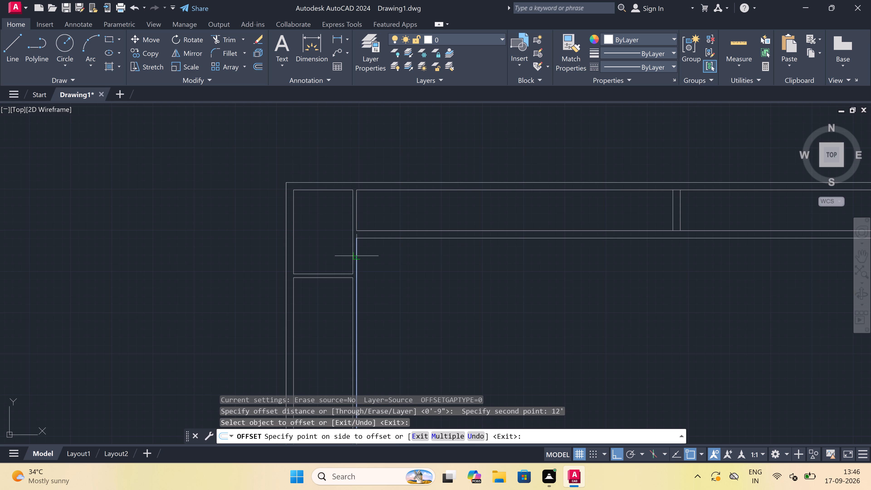
pyautogui.click(401, 259)
pyautogui.scroll(-3, 401, 259)
pyautogui.scroll(3, 423, 273)
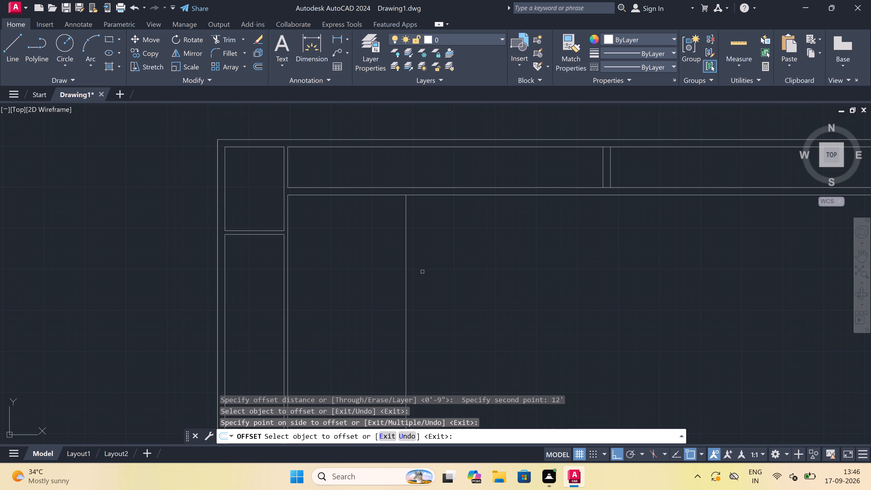
pyautogui.press('Escape')
# Offset the new vertical line below the horizontal 9" wall 4.5" to the right to form a partition.
pyautogui.press('space')
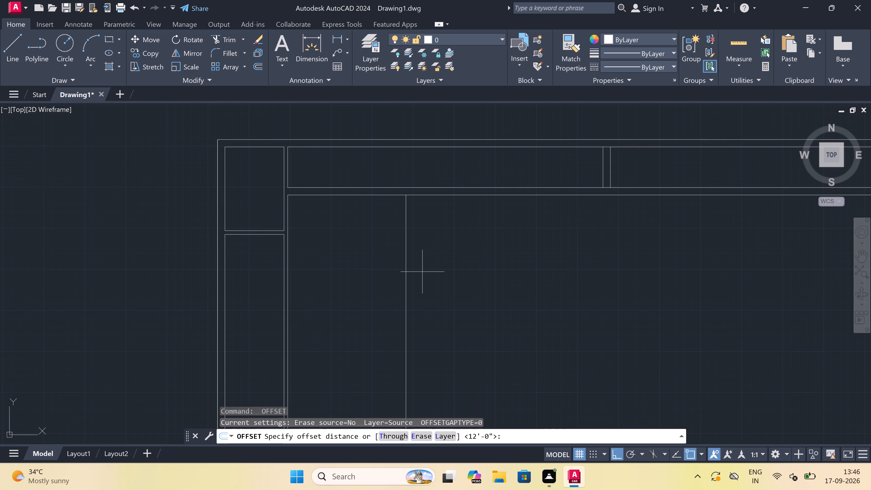
pyautogui.click(408, 267)
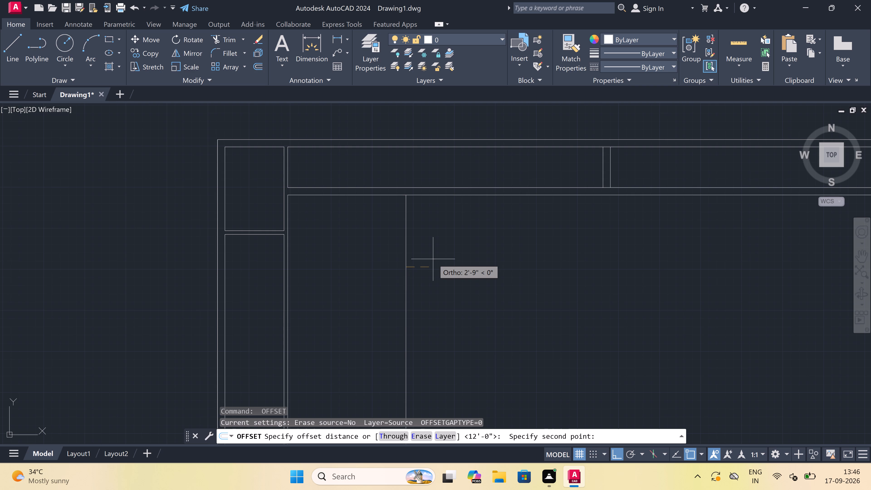
pyautogui.press('4')
pyautogui.write('.5')
pyautogui.write('"')
pyautogui.press('space')
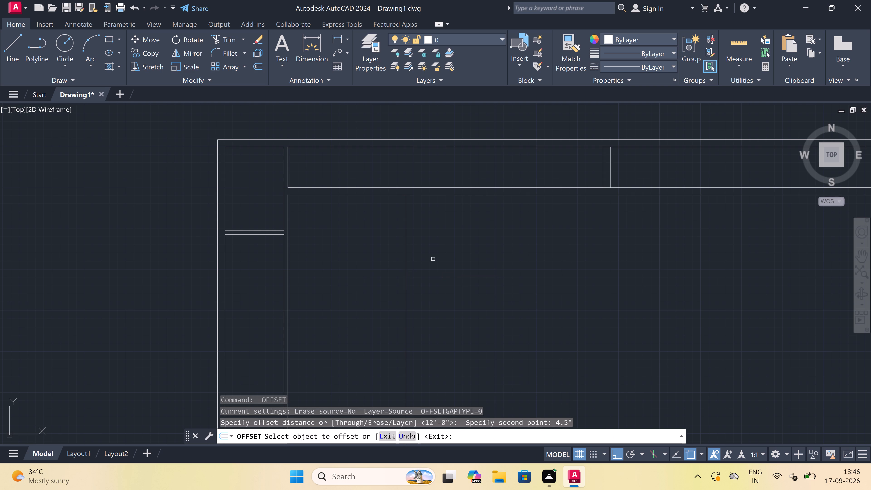
pyautogui.click(406, 227)
pyautogui.click(438, 232)
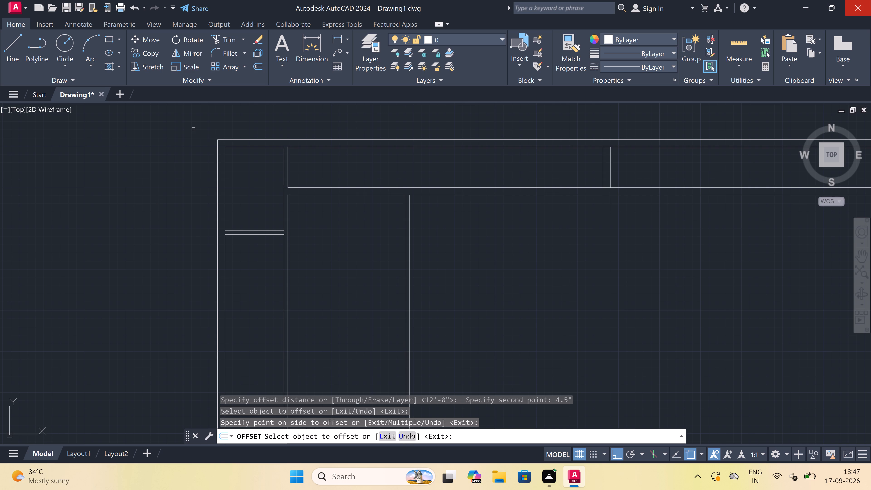
pyautogui.scroll(-3, 601, 319)
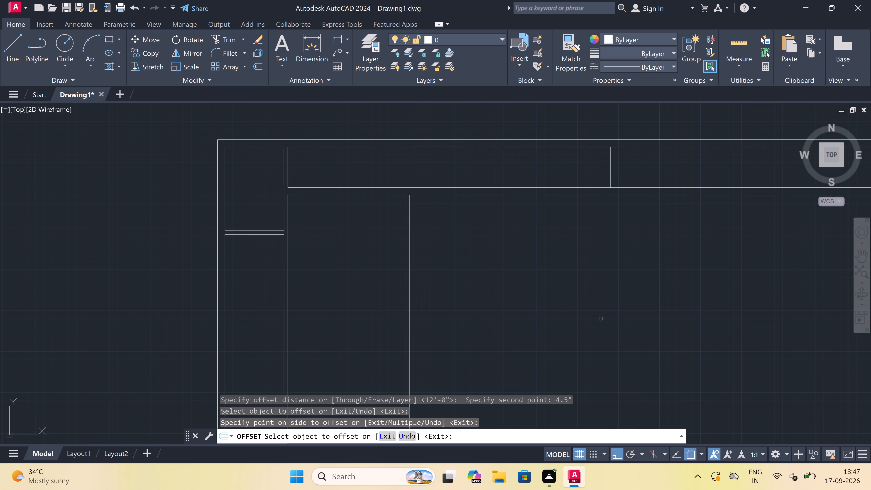
pyautogui.scroll(2, 600, 318)
pyautogui.scroll(2, 521, 243)
pyautogui.scroll(-1, 509, 299)
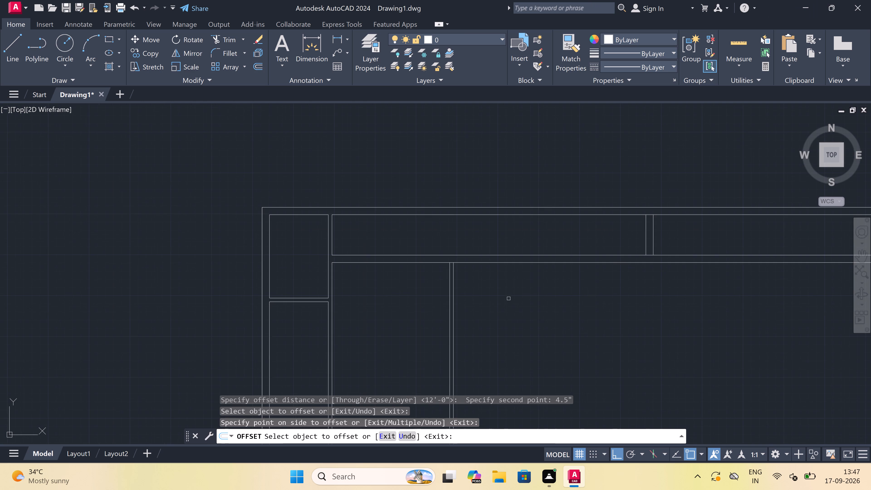
pyautogui.press('Escape')
# Offset the right face of the new 4.5" partition 12' to the right for the second room.
pyautogui.write('o')
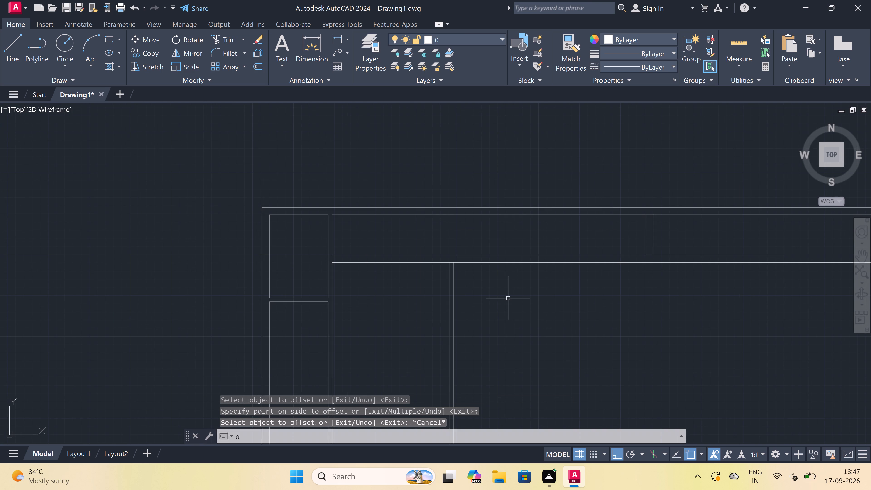
pyautogui.press('space')
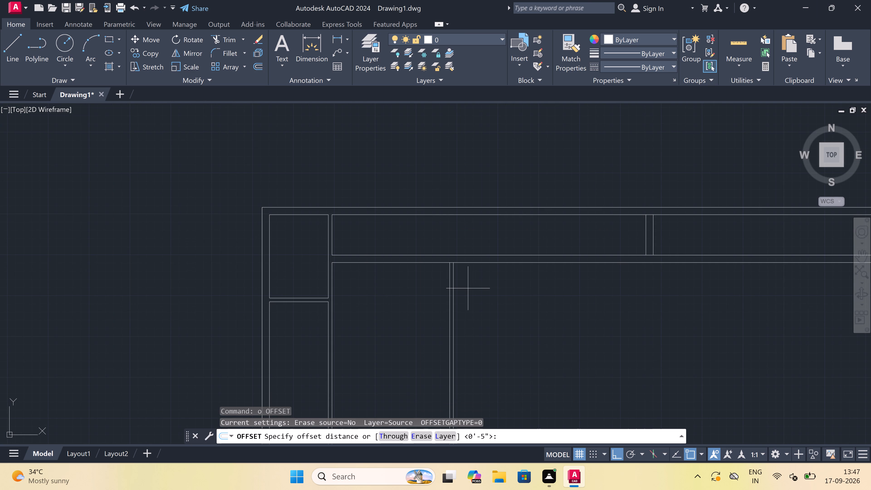
pyautogui.scroll(2, 448, 284)
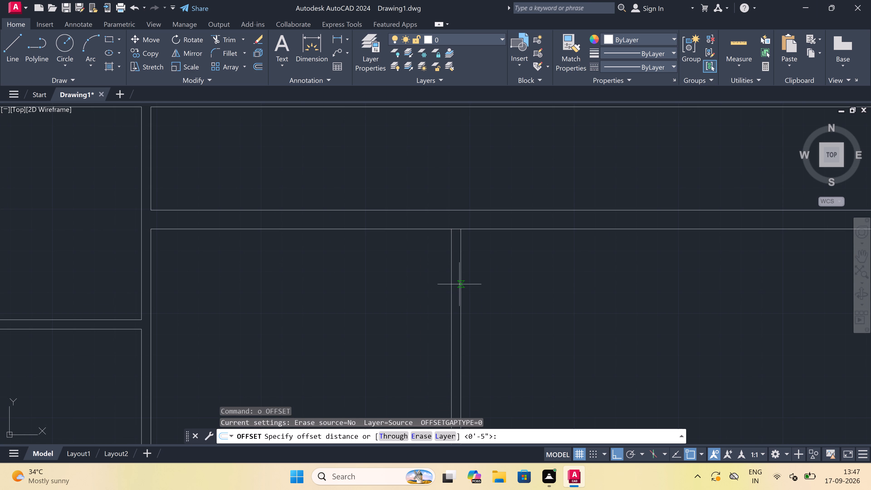
pyautogui.moveTo(460, 284); pyautogui.dragTo(464, 285)
pyautogui.write("12'")
pyautogui.press('space')
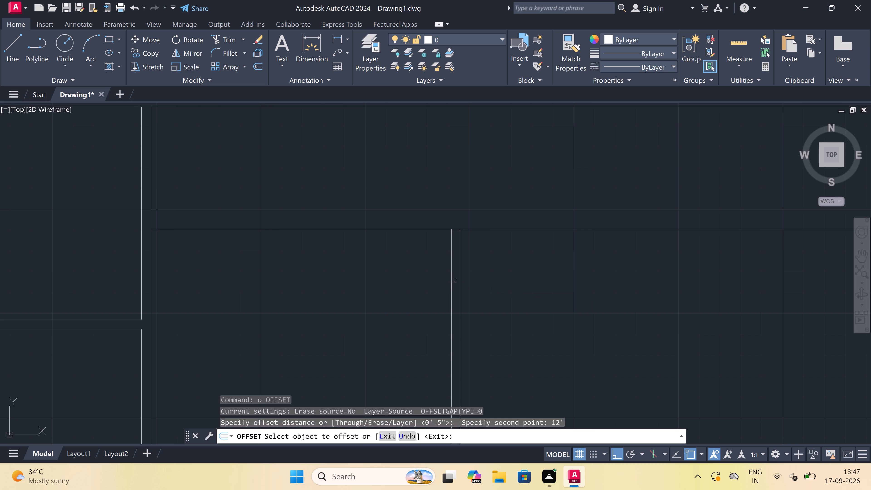
pyautogui.click(461, 275)
pyautogui.click(494, 268)
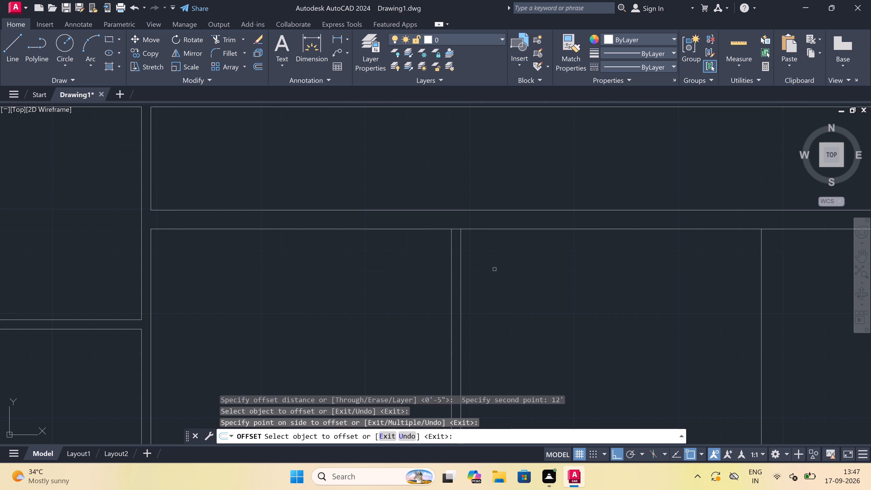
# Offset the rightmost vertical line below the horizontal 9" wall 4.5" to the right to form another partition.
pyautogui.scroll(-4, 494, 269)
pyautogui.scroll(1, 577, 269)
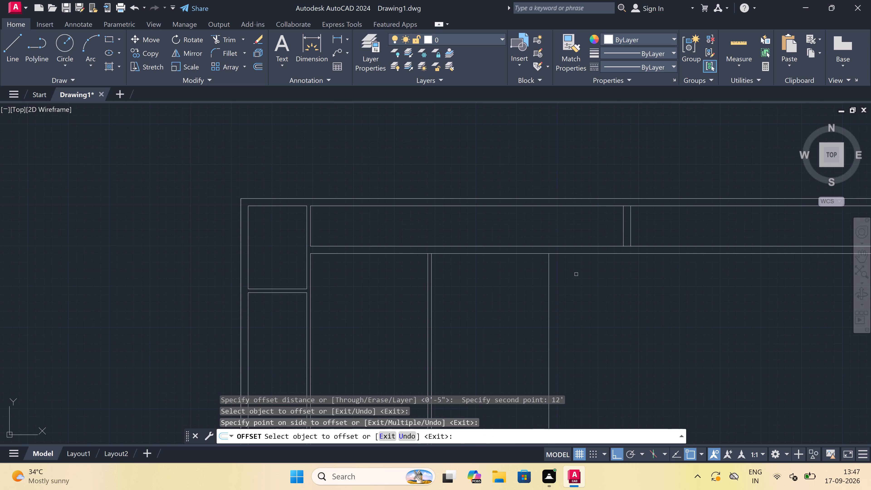
pyautogui.scroll(1, 576, 274)
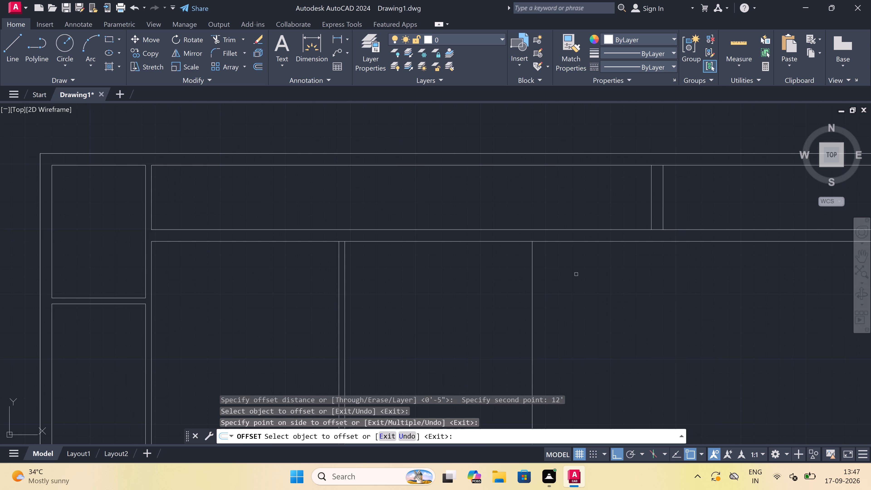
pyautogui.press('Escape')
pyautogui.press('space')
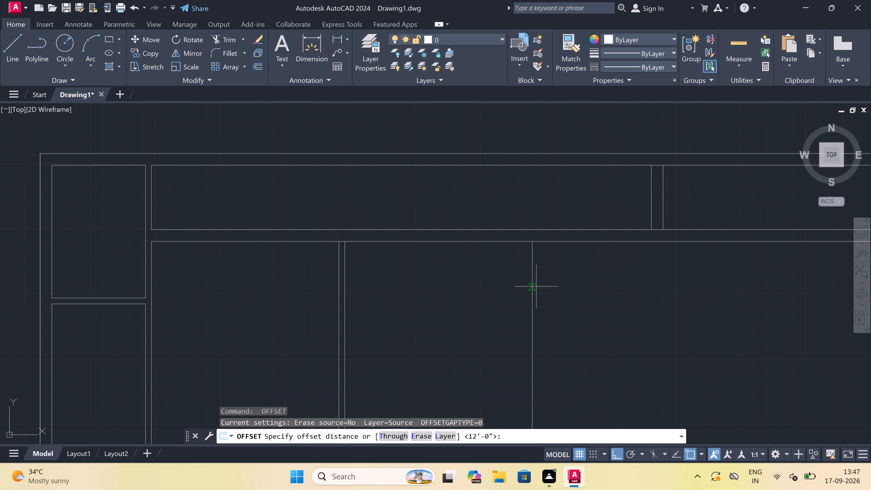
pyautogui.click(529, 284)
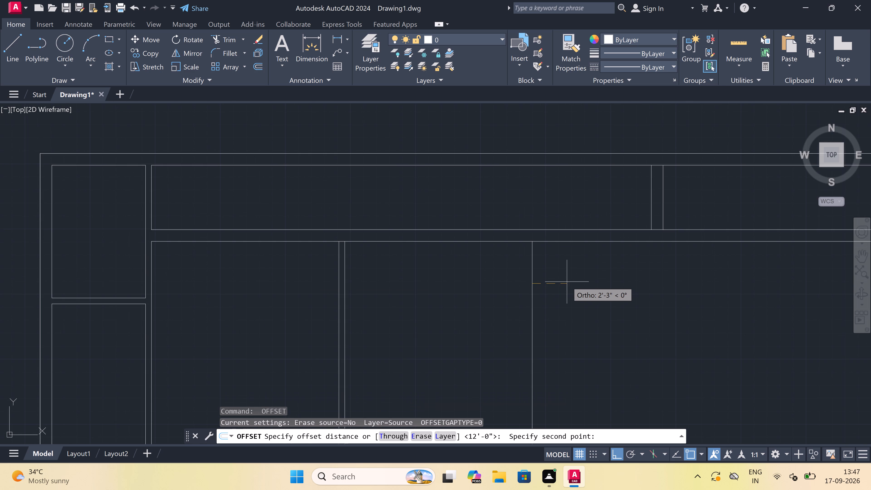
pyautogui.press('9')
pyautogui.press('BackSpace')
pyautogui.write('4.5')
pyautogui.hotkey('shift', '"')
pyautogui.press('space')
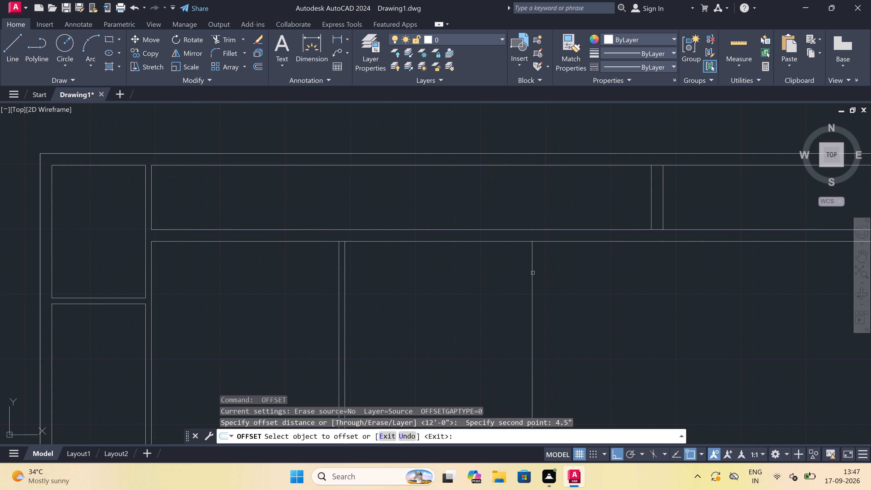
pyautogui.moveTo(532, 273); pyautogui.dragTo(535, 274)
pyautogui.click(549, 275)
pyautogui.scroll(-4, 550, 276)
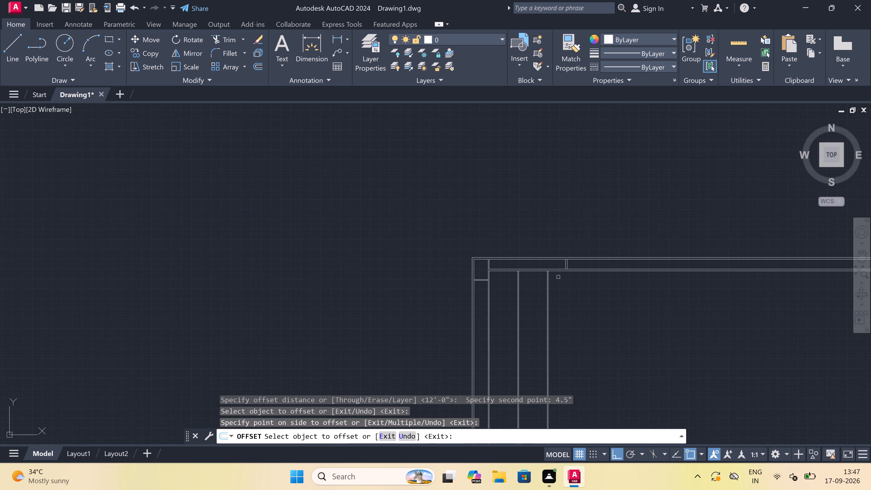
pyautogui.scroll(3, 564, 281)
pyautogui.press('Escape')
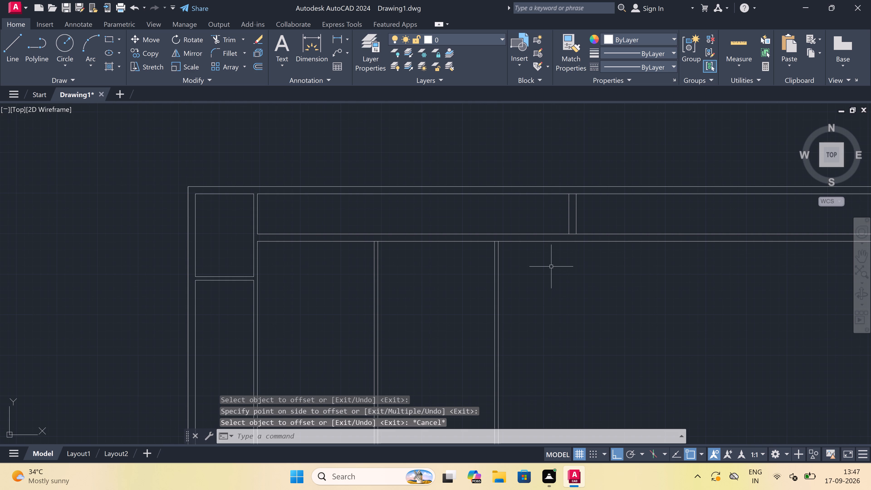
# Offset the right face of the newest 4.5" partition 6' to the right for the next space.
pyautogui.press('o')
pyautogui.press('space')
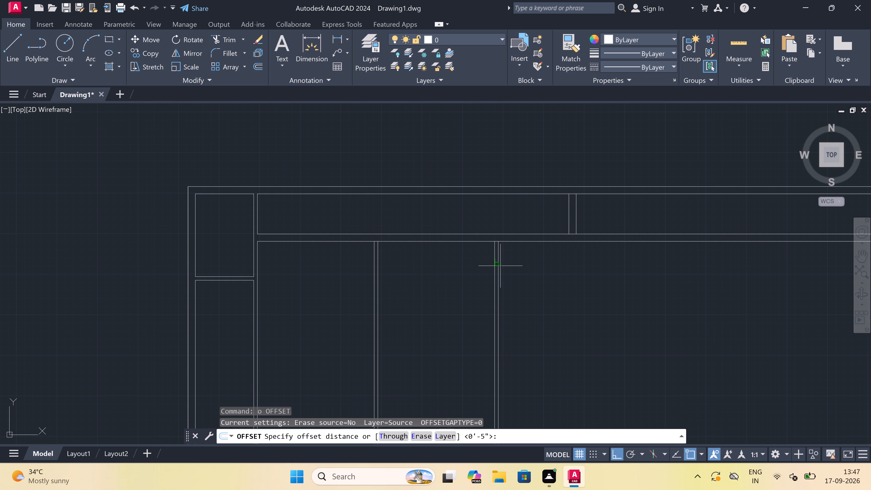
pyautogui.click(500, 266)
pyautogui.write("6'")
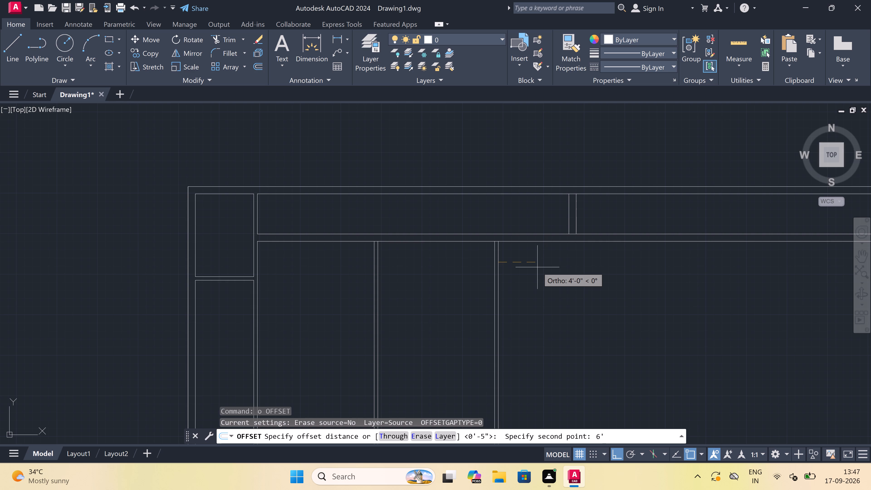
pyautogui.press('space')
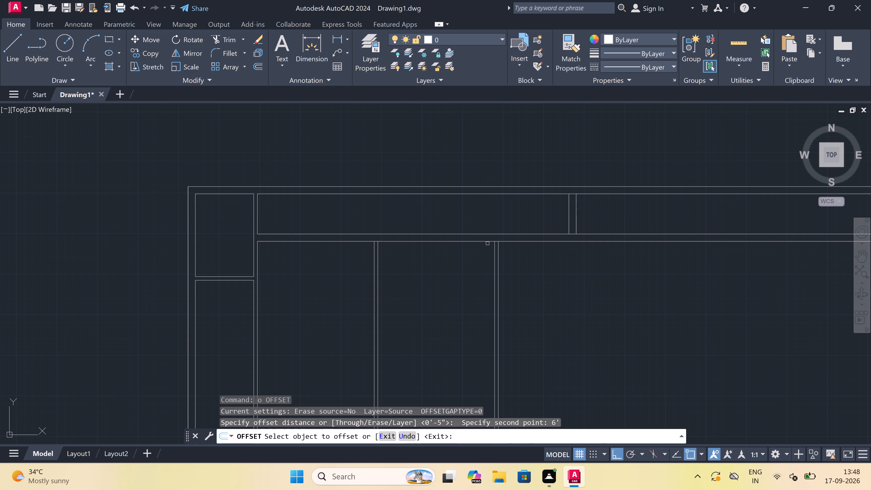
pyautogui.scroll(2, 501, 256)
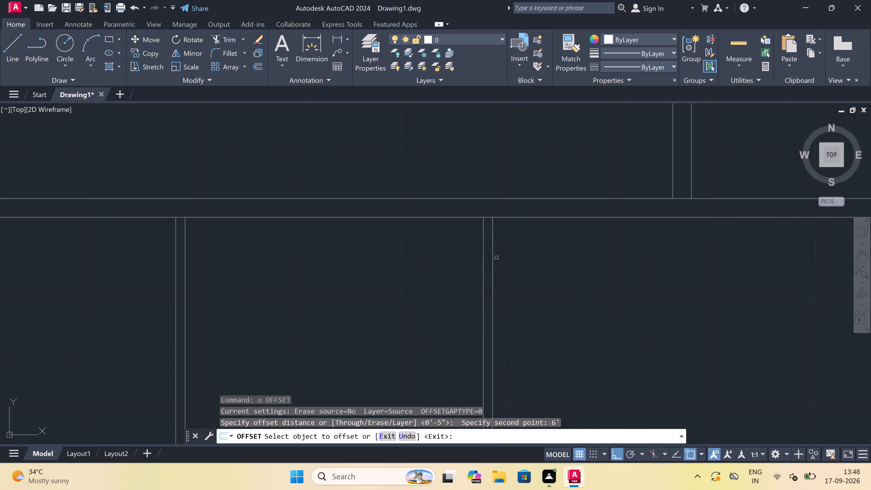
pyautogui.click(493, 254)
pyautogui.click(521, 255)
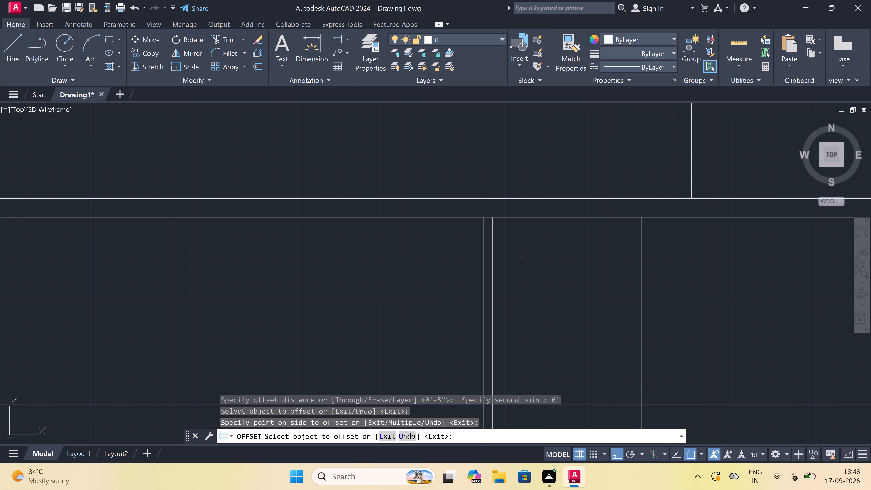
pyautogui.press('Escape')
# Offset the new vertical line below the horizontal wall 9" to the right to form a full-thickness wall.
pyautogui.scroll(-4, 475, 246)
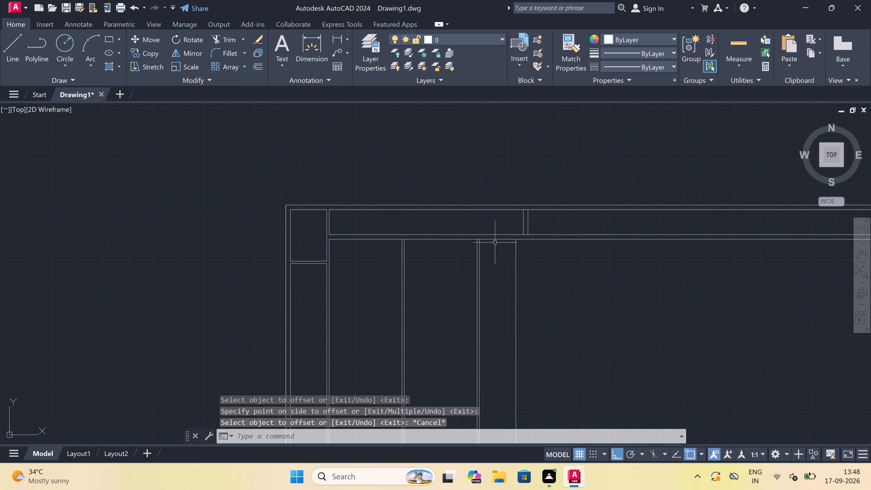
pyautogui.scroll(2, 505, 228)
pyautogui.scroll(-1, 514, 217)
pyautogui.scroll(2, 531, 199)
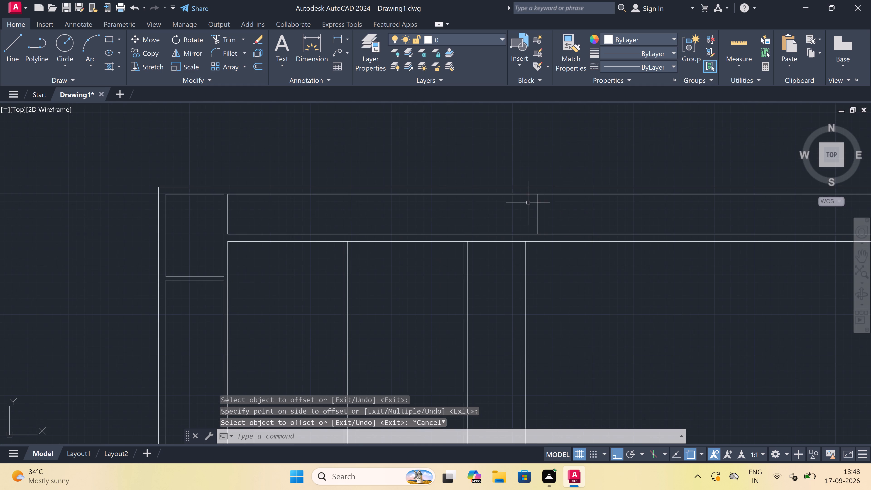
pyautogui.press('o')
pyautogui.press('space')
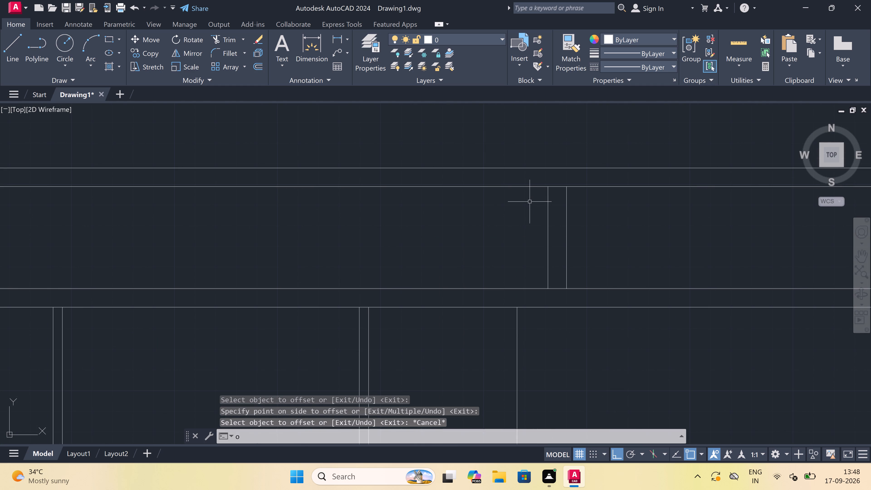
pyautogui.moveTo(521, 342); pyautogui.dragTo(528, 342)
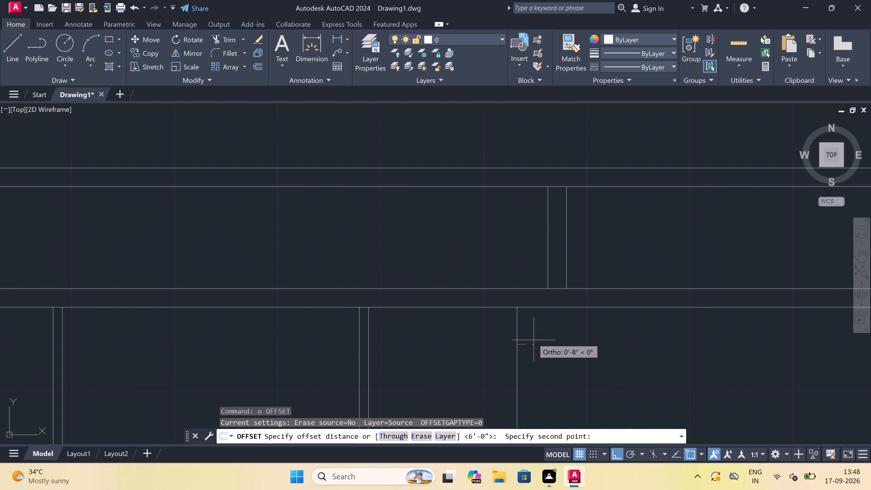
pyautogui.write('9"')
pyautogui.press('space')
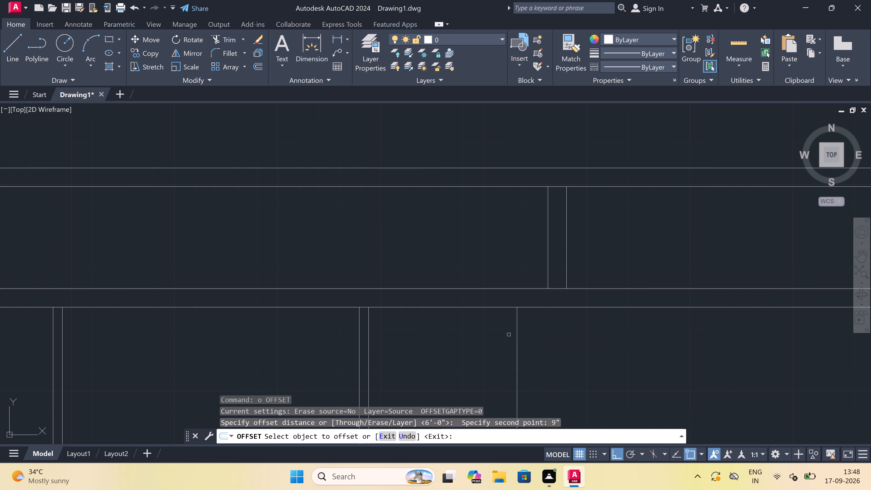
pyautogui.click(516, 333)
pyautogui.click(533, 333)
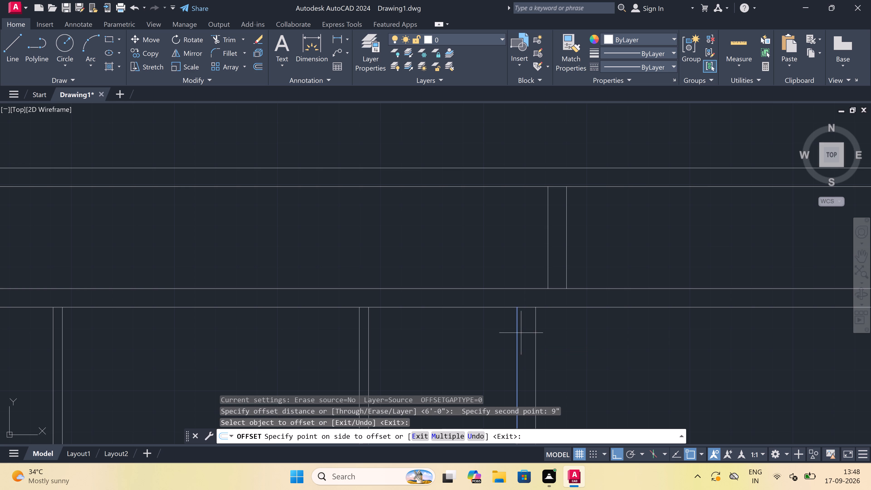
pyautogui.press('Escape')
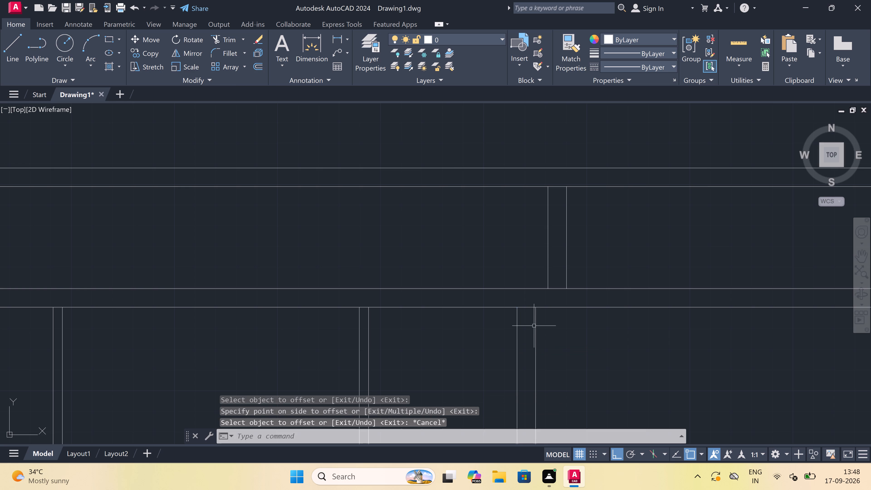
# Erase both lines of the 9" cross wall in the top strip.
pyautogui.click(577, 223)
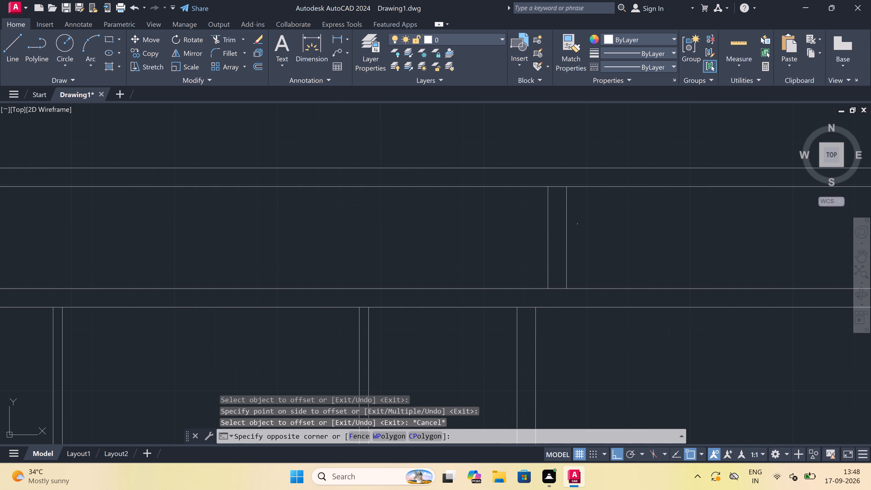
pyautogui.click(527, 232)
pyautogui.press('Delete')
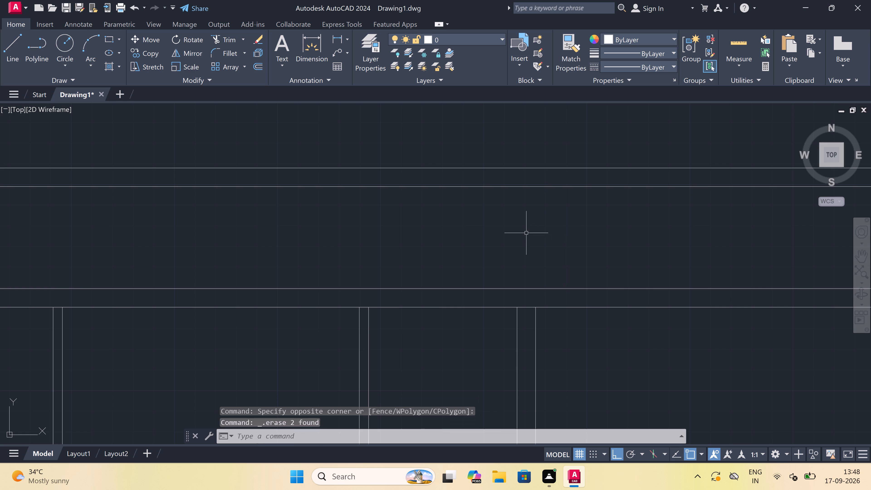
# Extend both faces of the new 9" vertical wall up through the top strip to the outermost top wall line.
pyautogui.write('ex')
pyautogui.press('space')
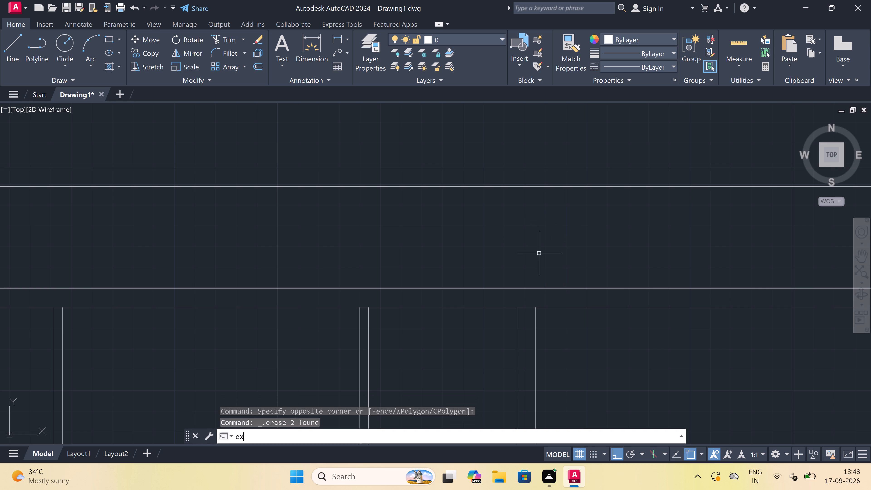
pyautogui.moveTo(580, 331); pyautogui.dragTo(577, 331)
pyautogui.click(477, 318)
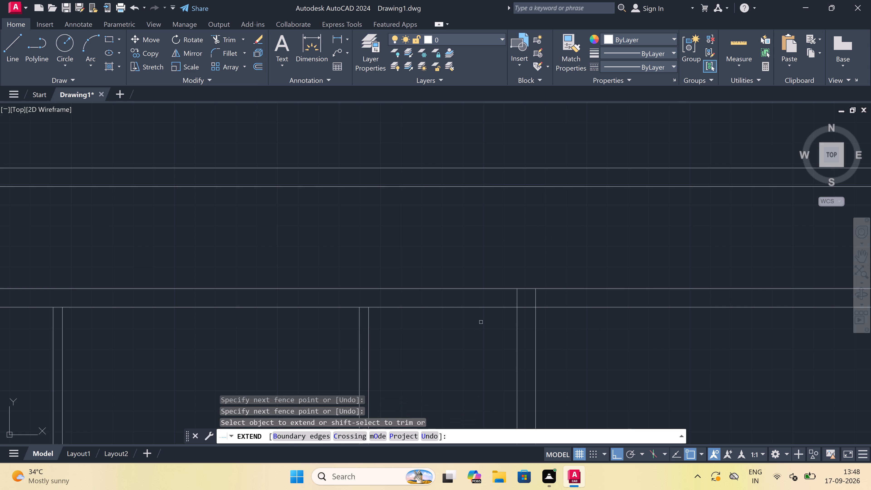
pyautogui.click(482, 322)
pyautogui.click(624, 292)
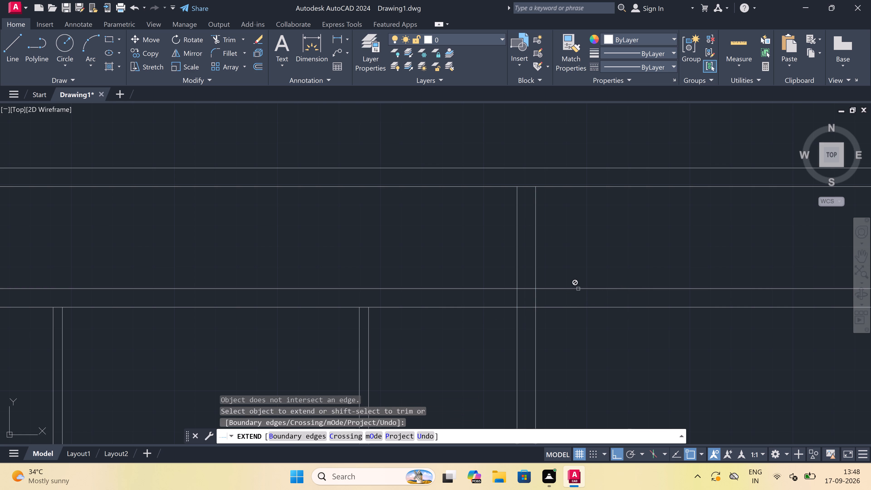
pyautogui.click(510, 257)
pyautogui.click(584, 213)
pyautogui.scroll(-2, 549, 204)
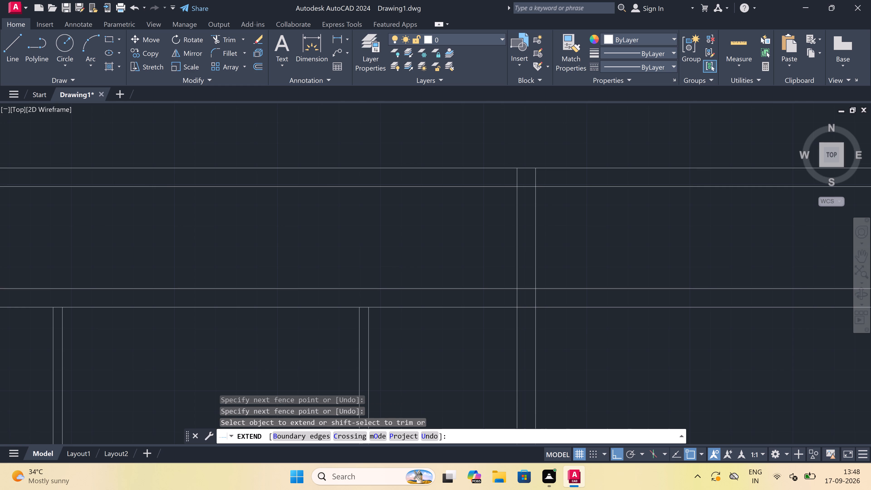
pyautogui.press('Escape')
# Trim the vertical wall's left face inside the top outer wall, and the top wall's inner line between the vertical wall's faces.
pyautogui.scroll(3, 538, 198)
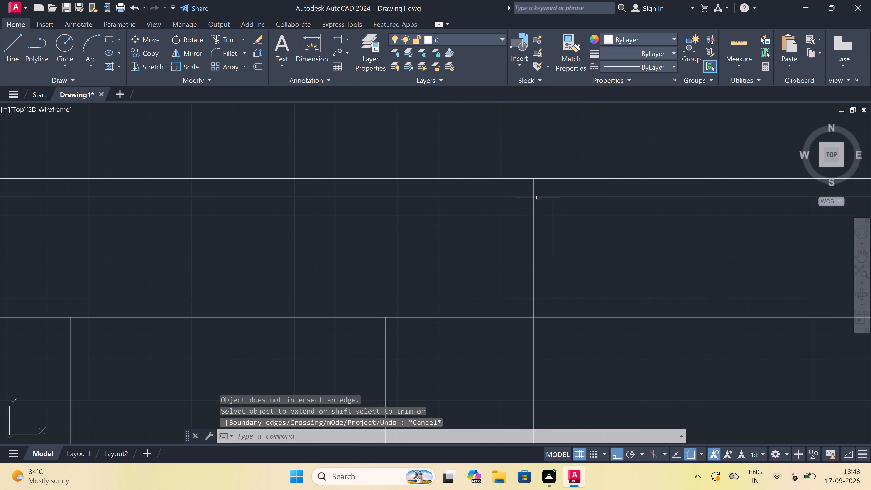
pyautogui.press('t')
pyautogui.press('r')
pyautogui.press('space')
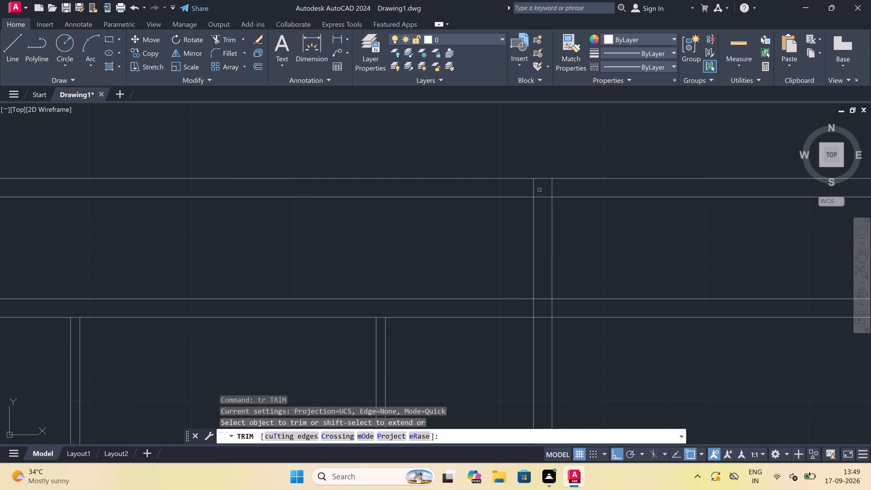
pyautogui.click(539, 190)
pyautogui.click(525, 189)
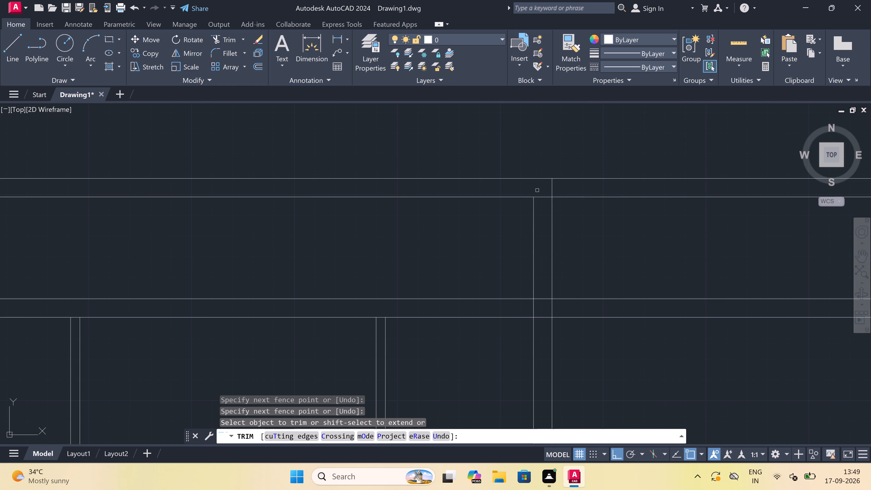
pyautogui.click(539, 190)
pyautogui.click(543, 225)
# Trim the right vertical wall's left face inside the horizontal cross wall, and the cross wall's lower line between the vertical wall's faces.
pyautogui.scroll(-3, 543, 252)
pyautogui.scroll(1, 532, 257)
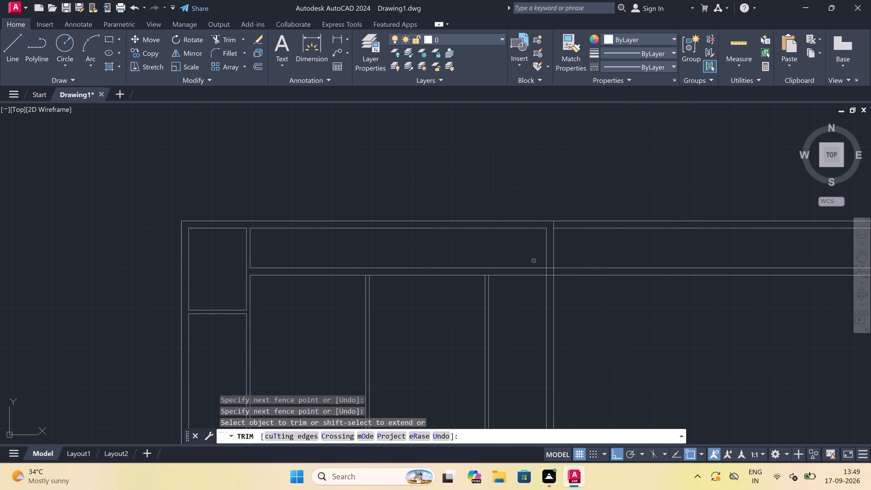
pyautogui.scroll(3, 550, 282)
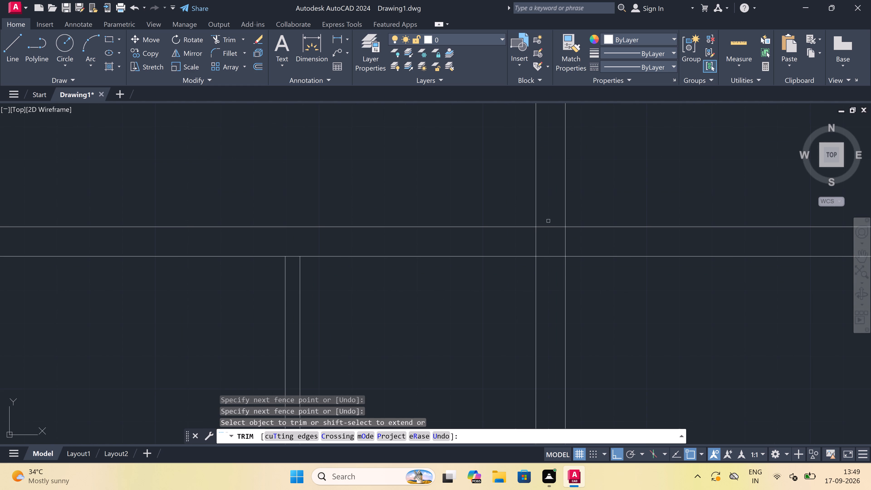
pyautogui.click(542, 236)
pyautogui.click(528, 241)
pyautogui.click(553, 260)
pyautogui.click(550, 241)
pyautogui.scroll(-3, 551, 242)
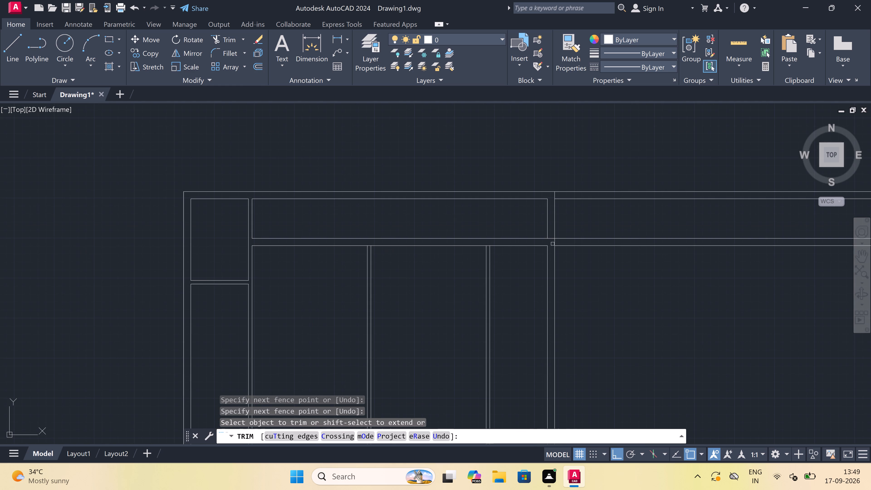
# Trim the four horizontal wall lines beyond the right vertical wall's outer face, and the cross wall's upper line between that wall's two faces.
pyautogui.moveTo(572, 264); pyautogui.dragTo(573, 261)
pyautogui.moveTo(569, 151); pyautogui.dragTo(570, 155)
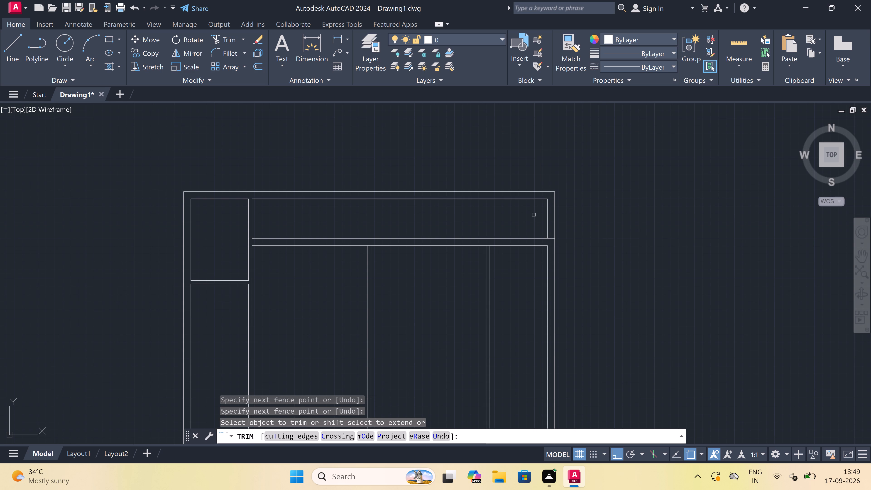
pyautogui.scroll(1, 531, 222)
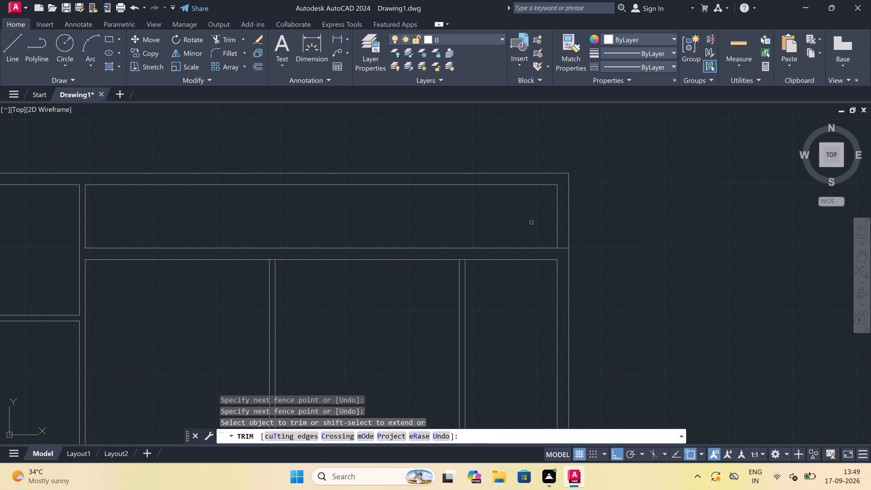
pyautogui.scroll(1, 552, 240)
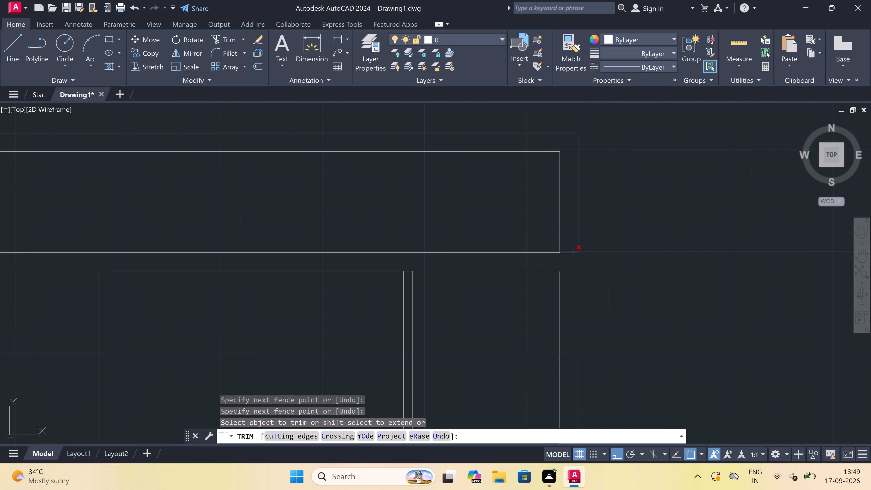
pyautogui.click(574, 252)
# Trim the cross wall's lower line between the two faces of the rightmost partition to open the junction.
pyautogui.scroll(-3, 571, 247)
pyautogui.scroll(4, 552, 249)
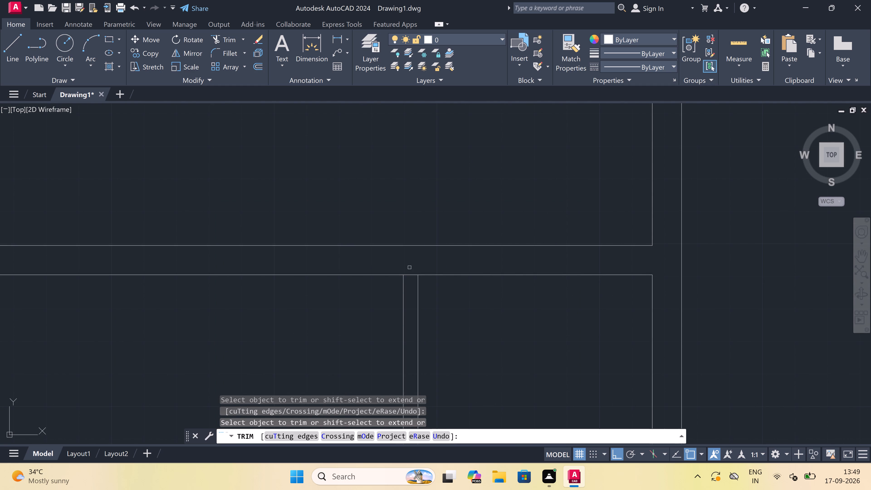
pyautogui.click(411, 275)
pyautogui.scroll(-6, 402, 267)
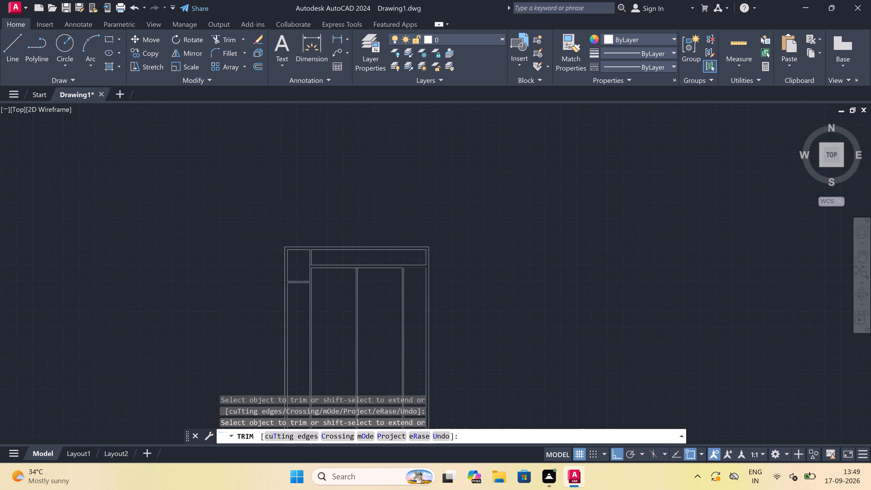
pyautogui.scroll(3, 377, 282)
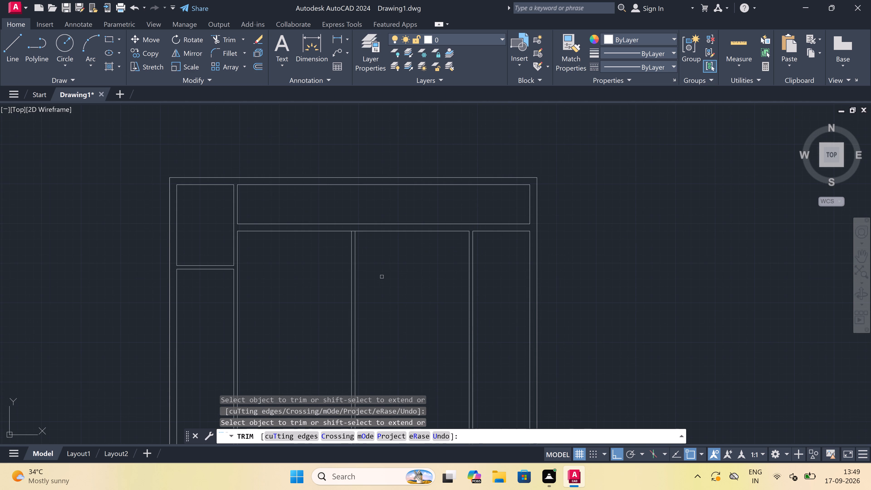
pyautogui.press('Escape')
# Start an Offset for the next wall line in the upper part of the plan.
pyautogui.write('o')
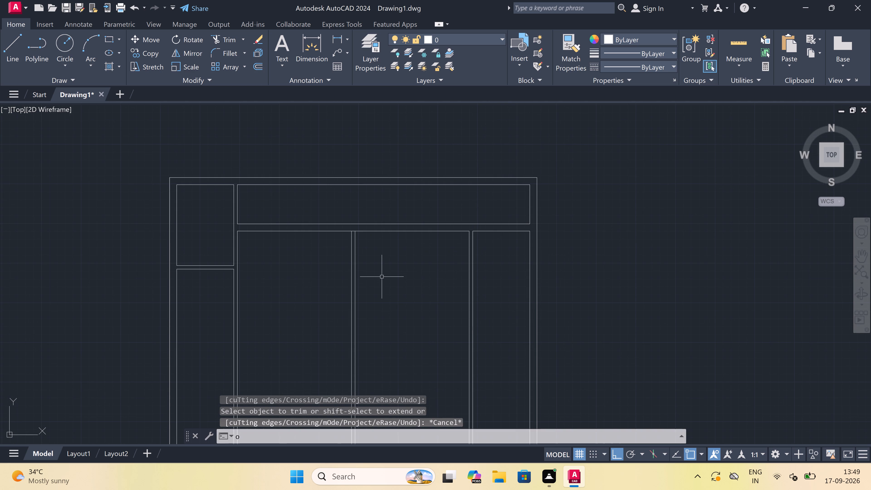
pyautogui.press('space')
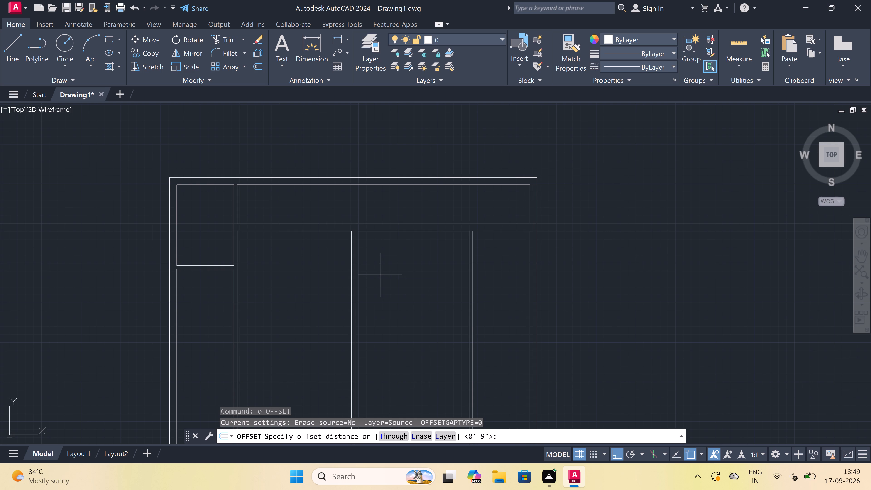
pyautogui.scroll(-3, 380, 272)
pyautogui.scroll(3, 361, 278)
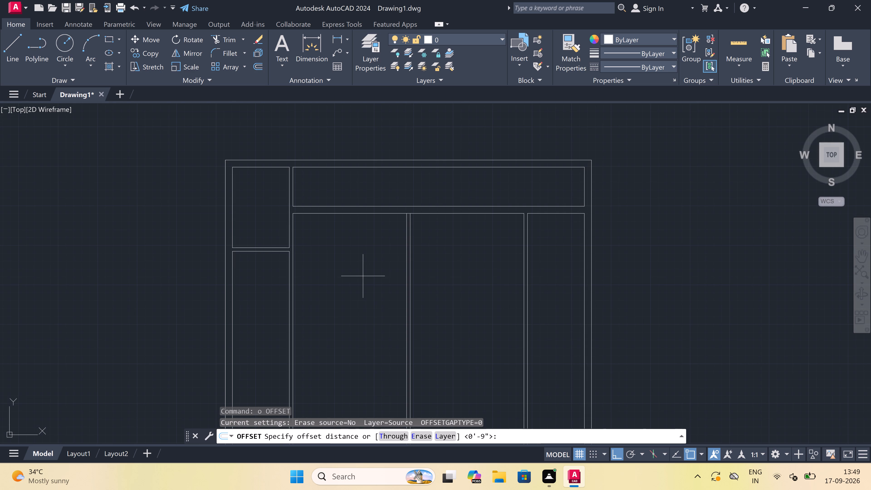
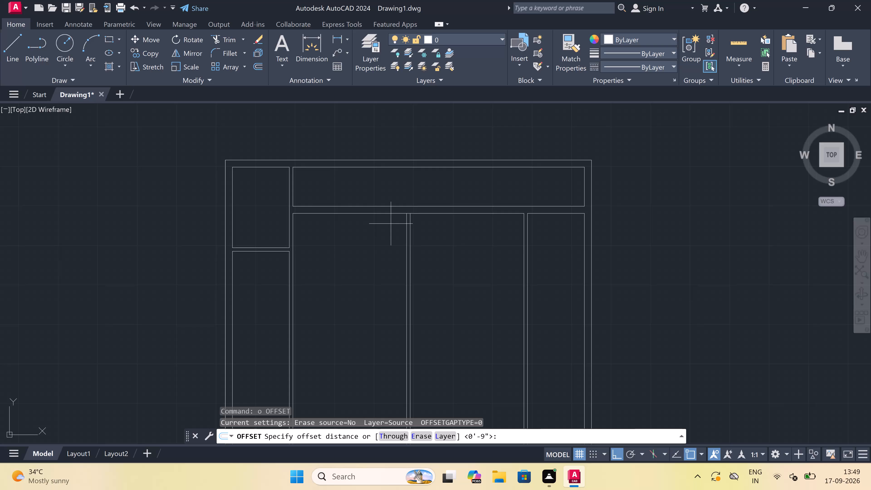
# Offset the upper cross wall's lower line 14'8" downward, in both the two middle rooms' span and the narrow right-hand room.
pyautogui.click(442, 213)
pyautogui.write("14'")
pyautogui.write('8"')
pyautogui.press('space')
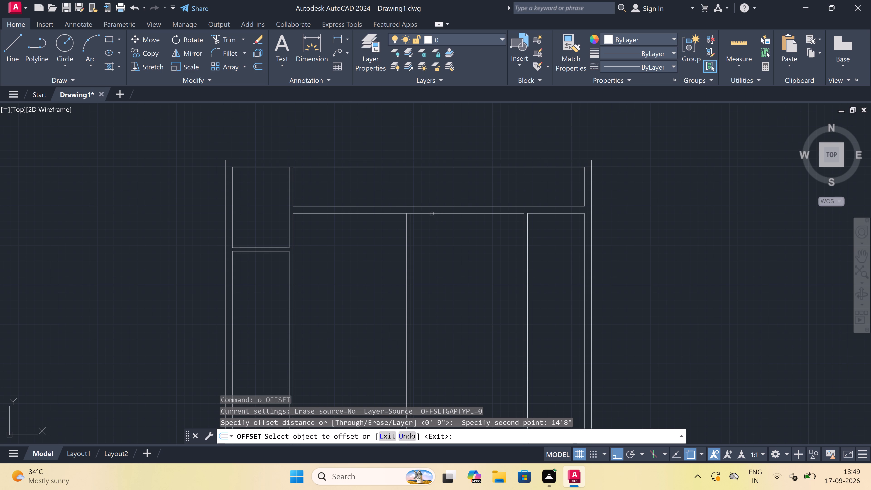
pyautogui.moveTo(432, 214); pyautogui.dragTo(434, 218)
pyautogui.click(435, 242)
pyautogui.scroll(-3, 435, 242)
pyautogui.scroll(2, 434, 251)
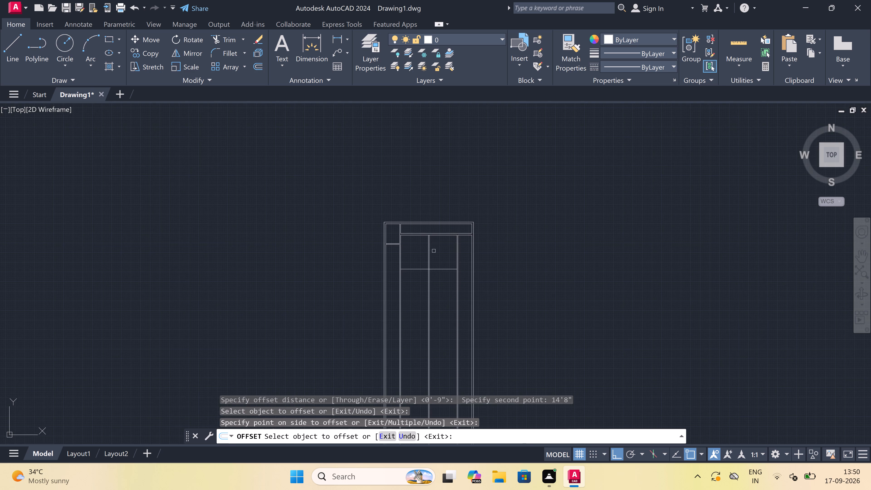
pyautogui.scroll(1, 505, 206)
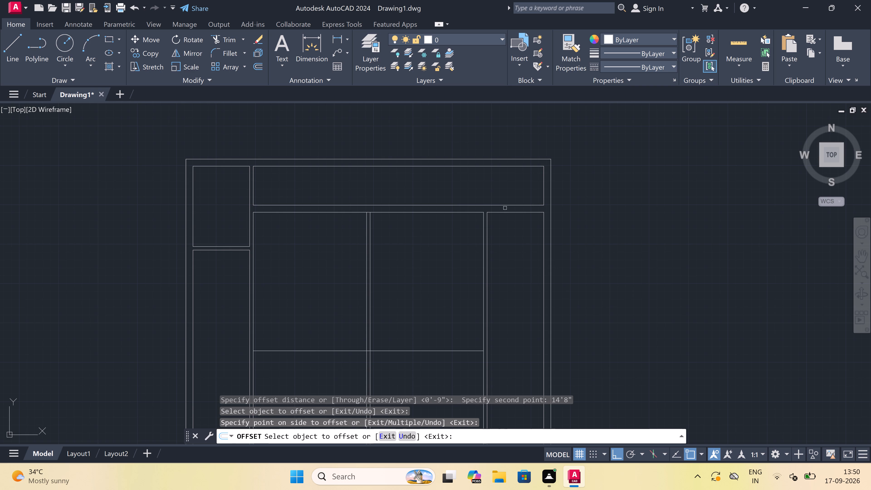
pyautogui.click(505, 212)
pyautogui.click(505, 261)
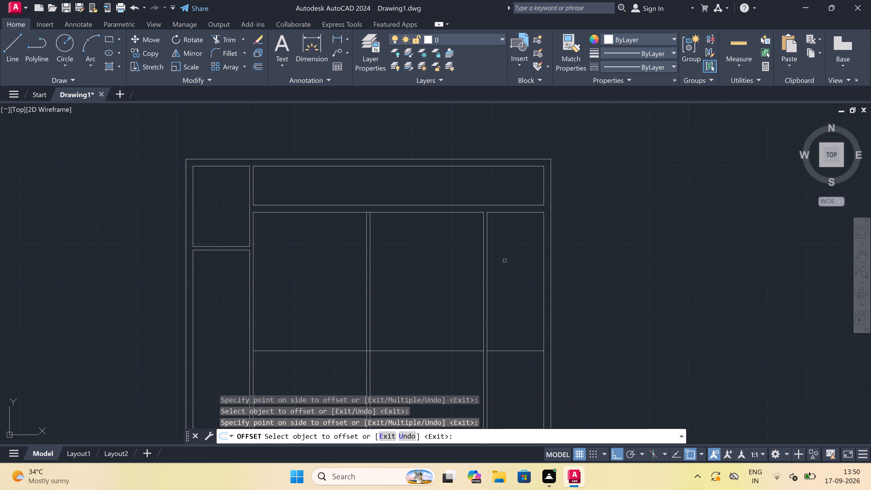
pyautogui.scroll(1, 453, 303)
pyautogui.scroll(-2, 453, 303)
pyautogui.press('Escape')
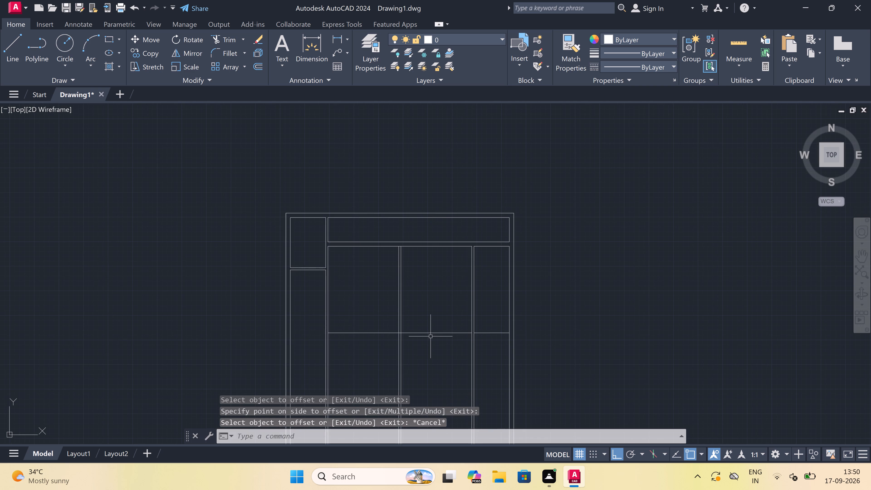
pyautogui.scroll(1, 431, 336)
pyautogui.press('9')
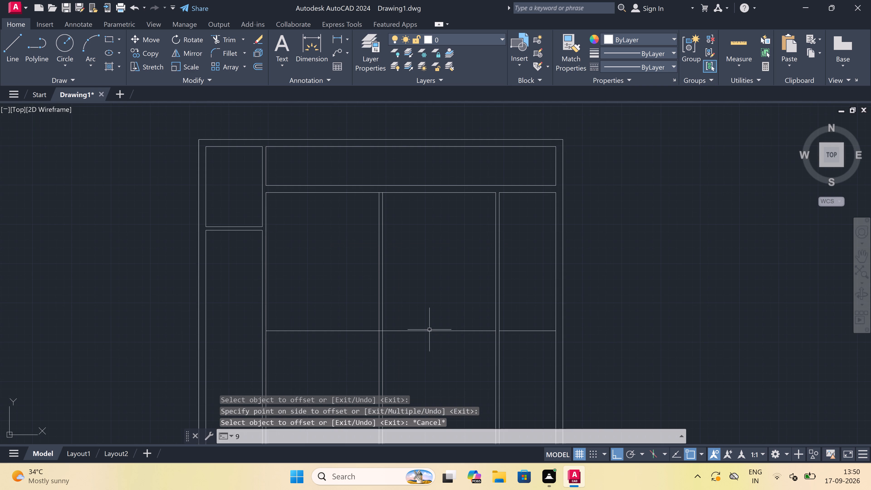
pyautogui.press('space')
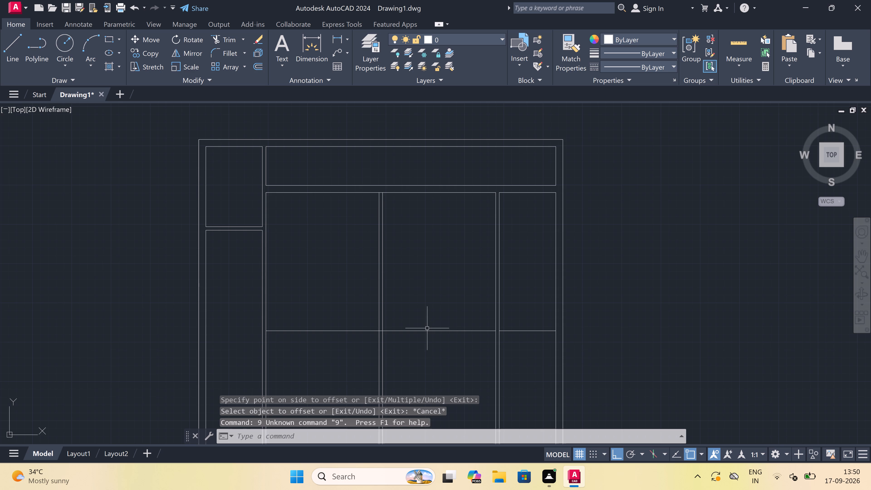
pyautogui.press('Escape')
# Offset both segments of the new horizontal line below the upper rooms 9" downward to form a second cross wall.
pyautogui.write('o')
pyautogui.press('space')
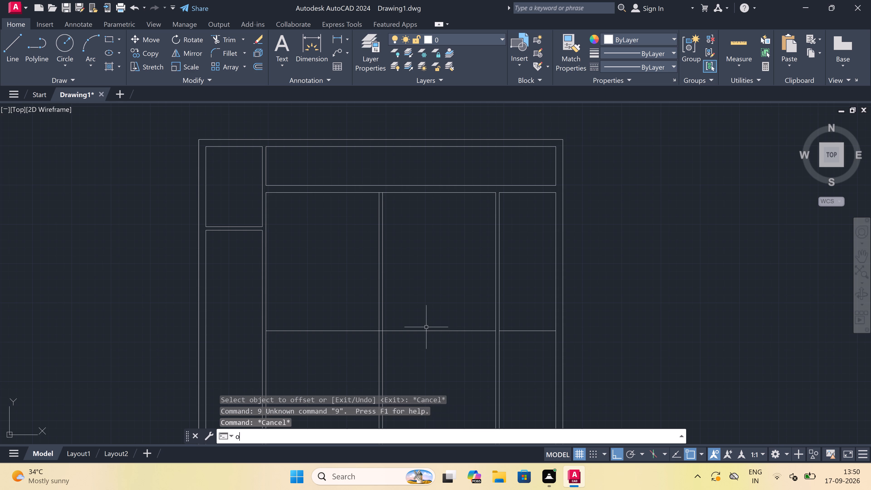
pyautogui.click(426, 327)
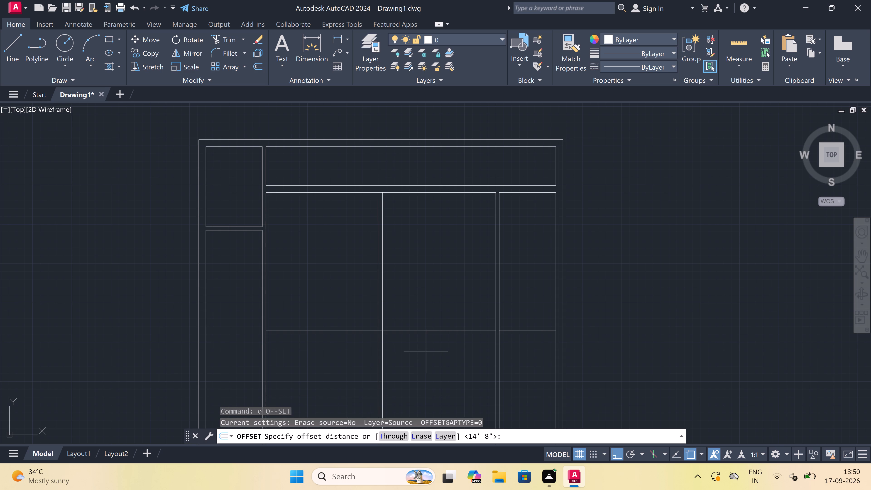
pyautogui.click(425, 330)
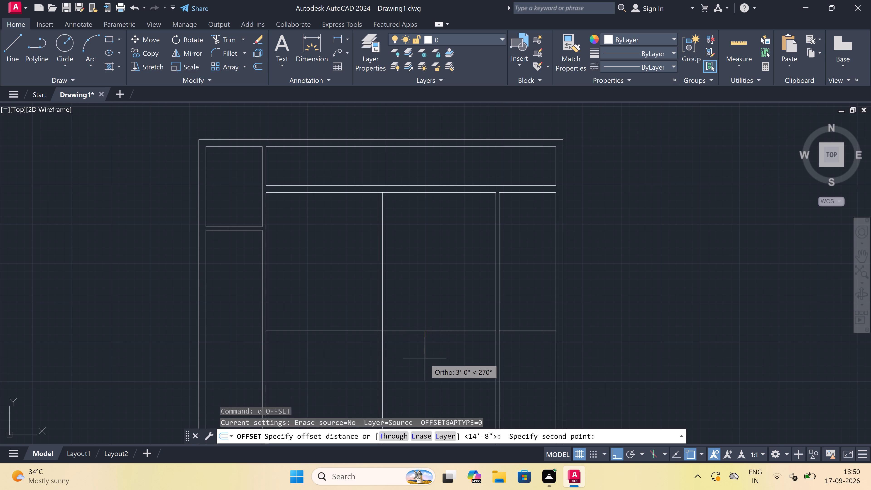
pyautogui.scroll(3, 425, 359)
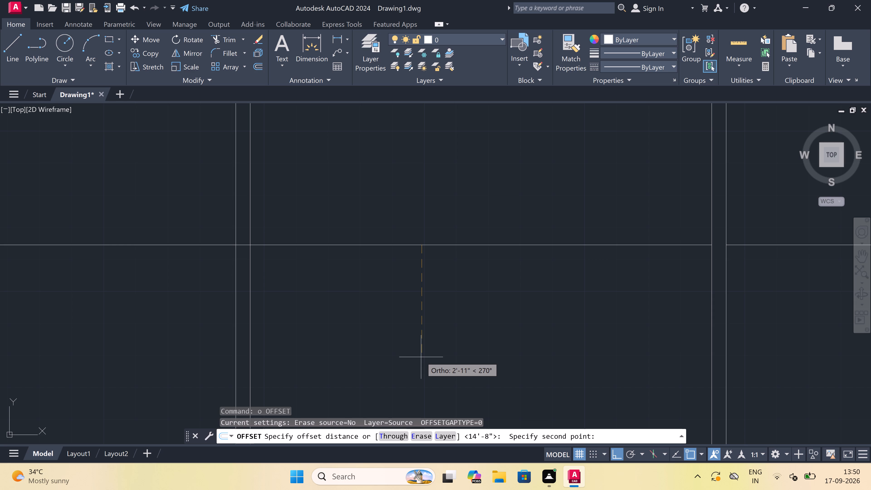
pyautogui.scroll(-4, 421, 356)
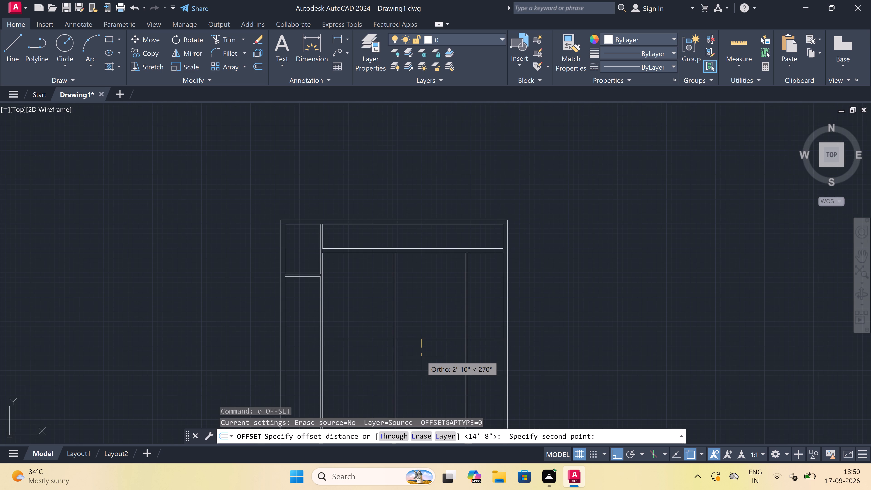
pyautogui.scroll(1, 420, 364)
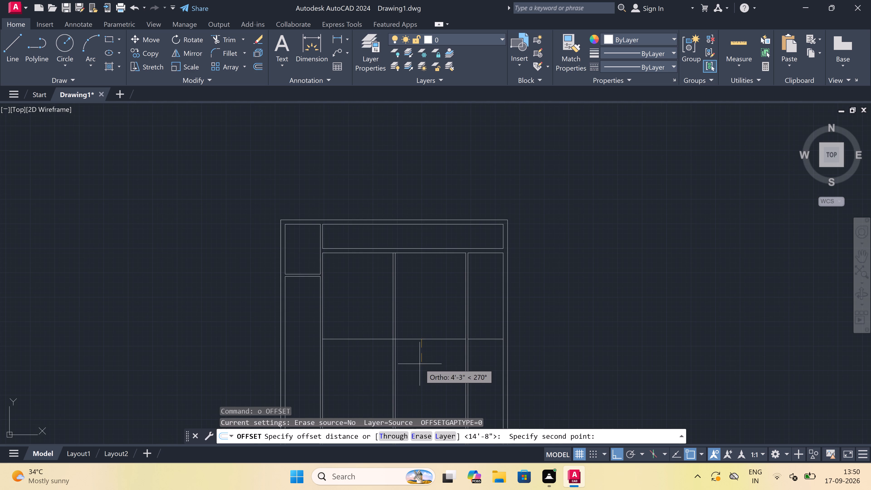
pyautogui.write('9"')
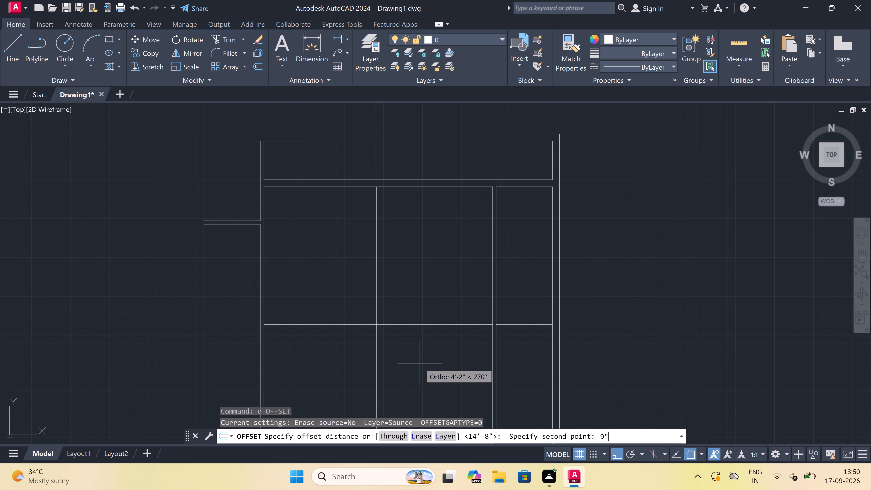
pyautogui.press('space')
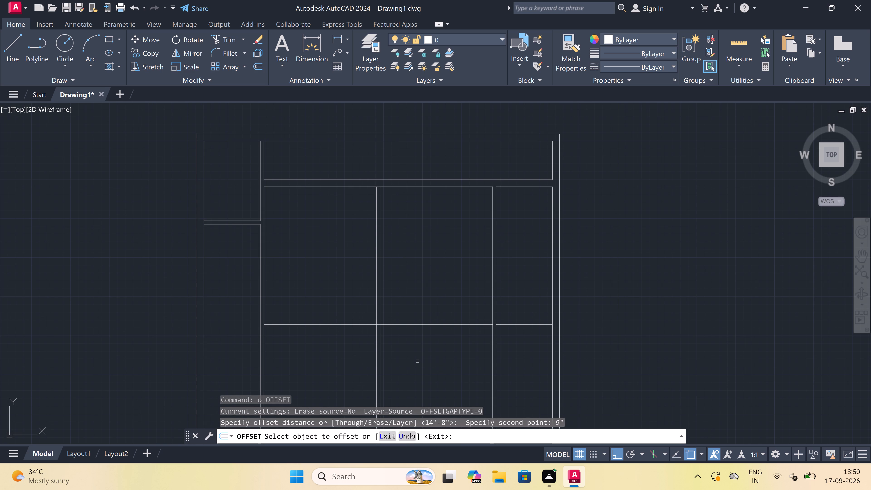
pyautogui.click(413, 325)
pyautogui.click(404, 349)
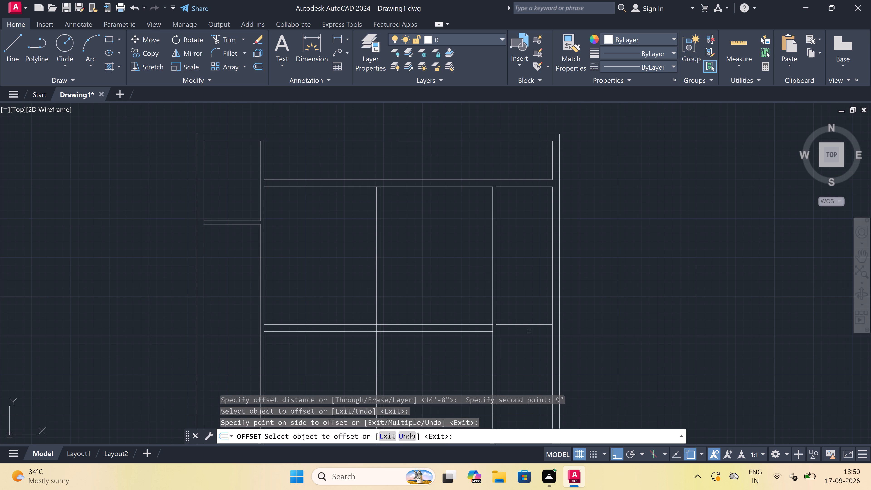
pyautogui.doubleClick(520, 325)
pyautogui.click(519, 335)
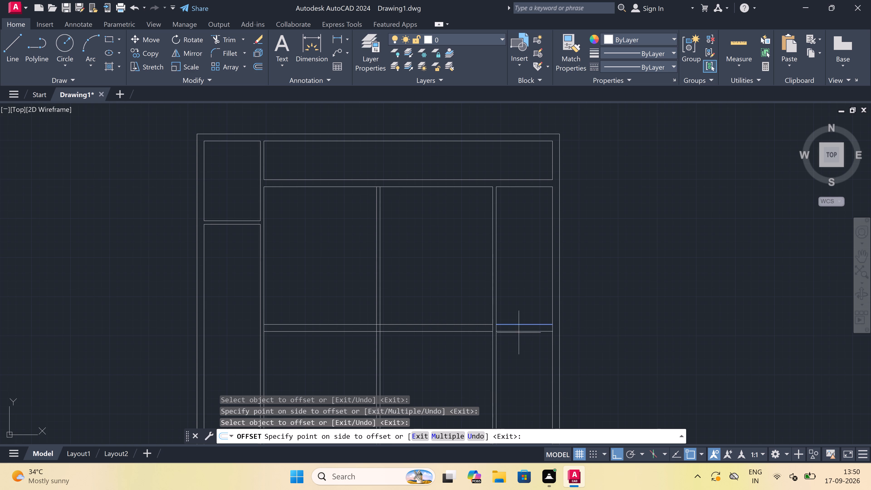
pyautogui.scroll(1, 476, 320)
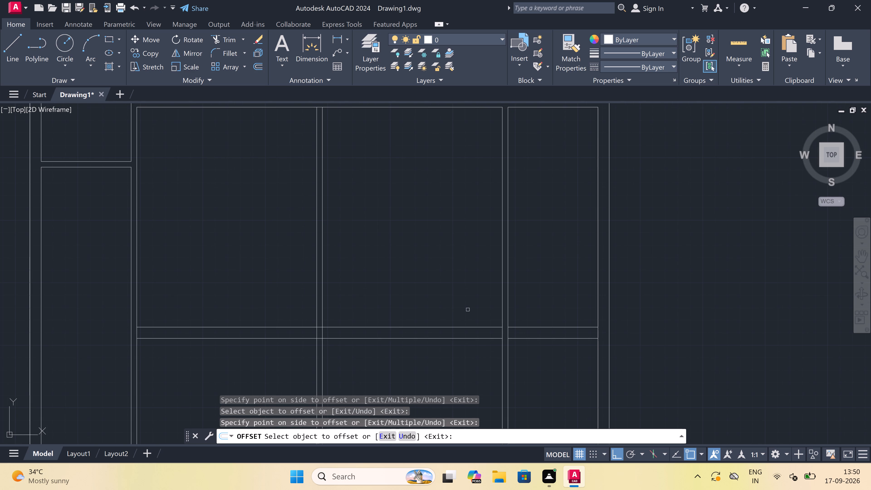
pyautogui.press('Escape')
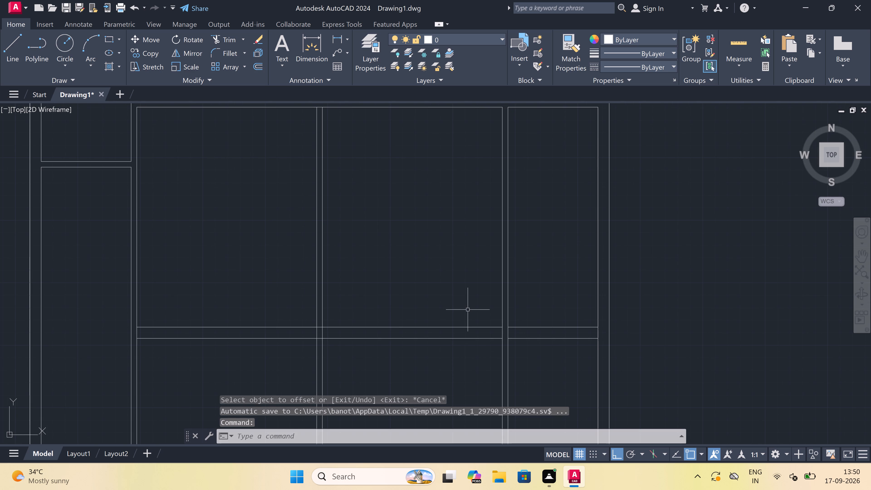
# Offset the second cross wall's lower line 16'9" downward, in both the middle rooms' span and the narrow right-hand room.
pyautogui.write('o')
pyautogui.press('space')
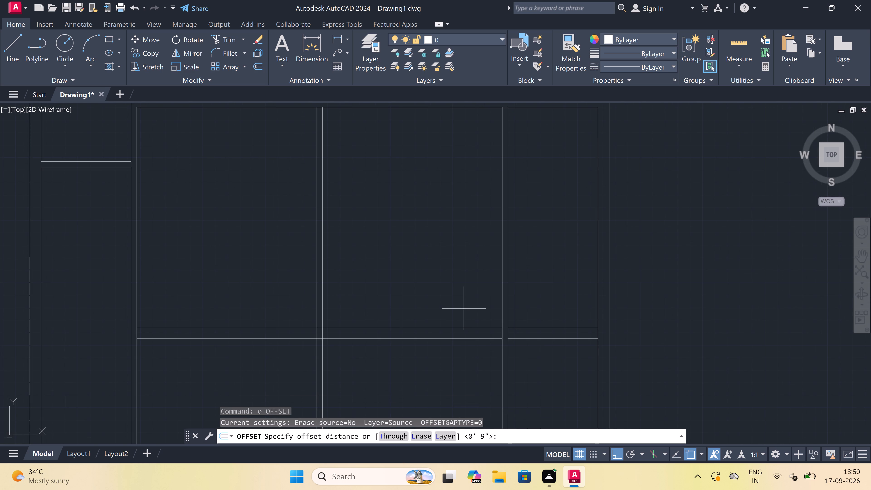
pyautogui.scroll(-2, 459, 310)
pyautogui.scroll(2, 438, 344)
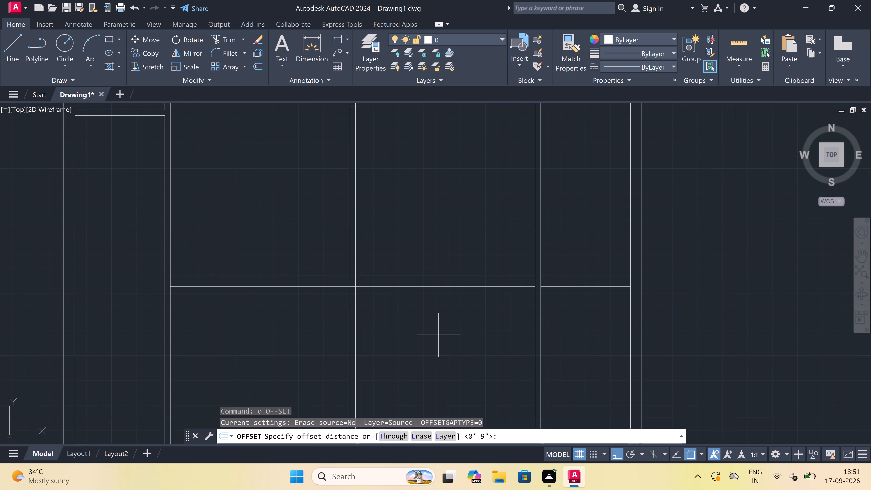
pyautogui.scroll(-1, 438, 335)
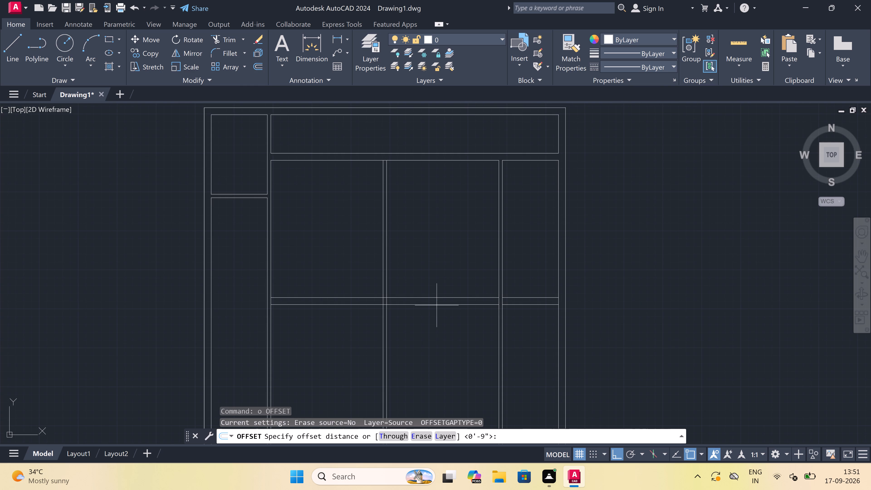
pyautogui.moveTo(436, 305); pyautogui.dragTo(436, 316)
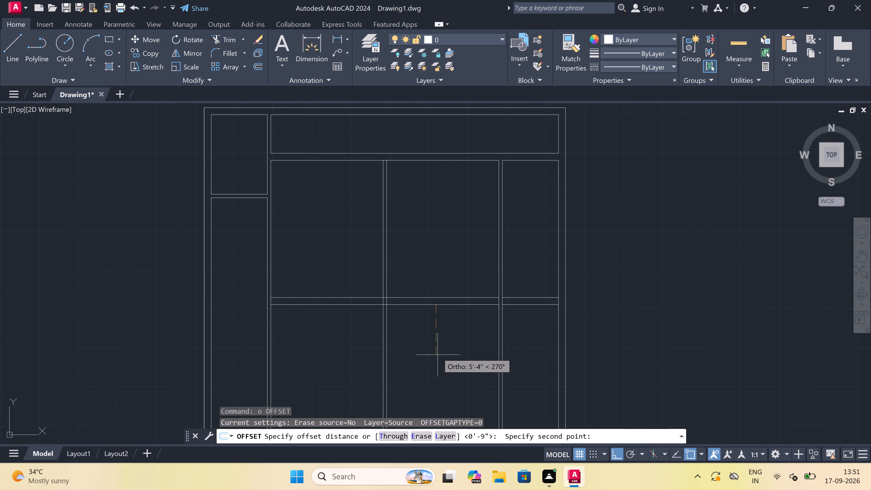
pyautogui.write("16'")
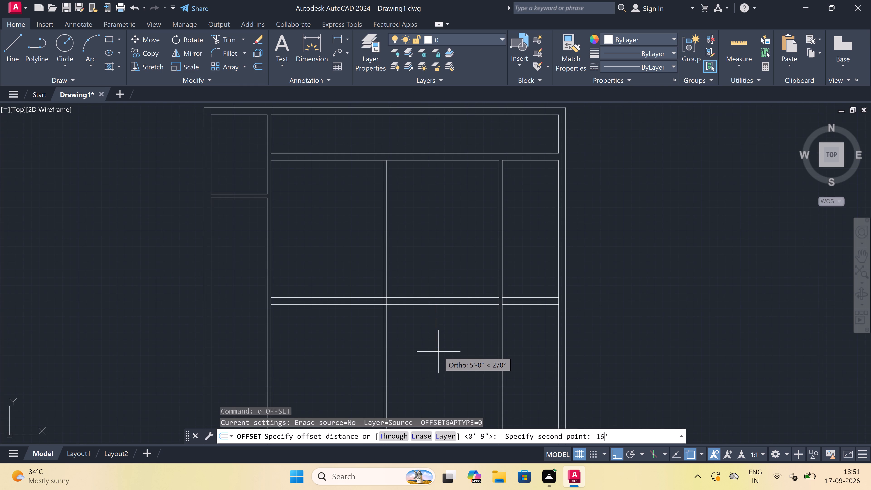
pyautogui.write('9"')
pyautogui.press('space')
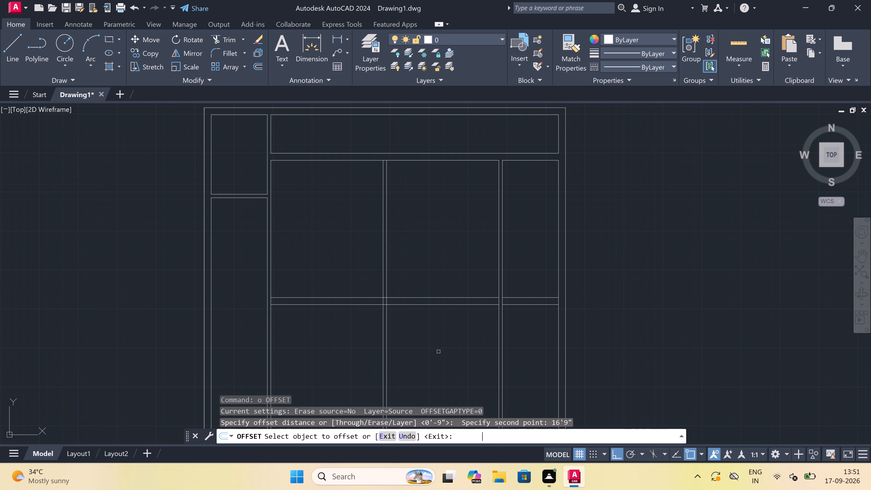
pyautogui.click(408, 305)
pyautogui.click(409, 328)
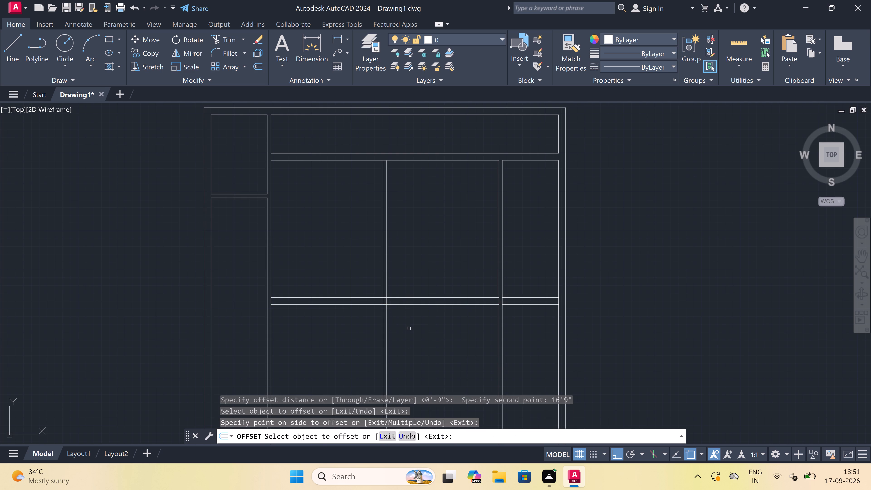
pyautogui.scroll(-5, 409, 327)
pyautogui.scroll(3, 415, 342)
pyautogui.scroll(1, 421, 283)
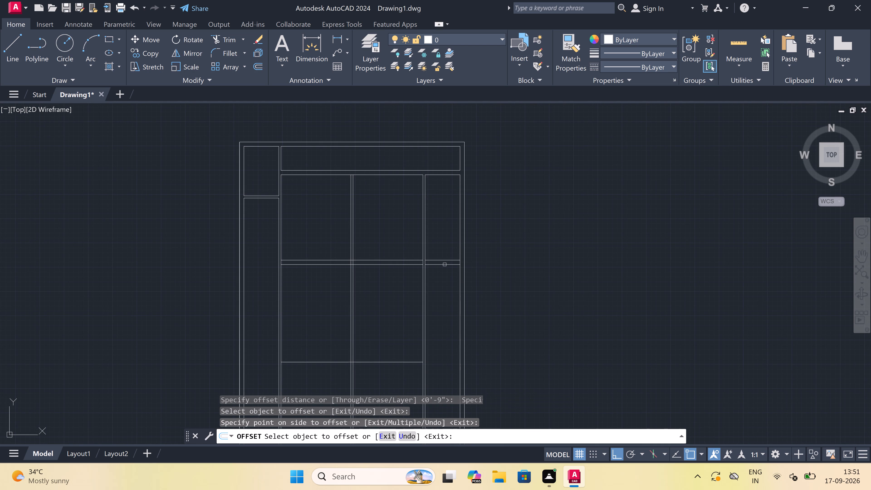
pyautogui.click(445, 265)
pyautogui.click(441, 308)
pyautogui.press('Escape')
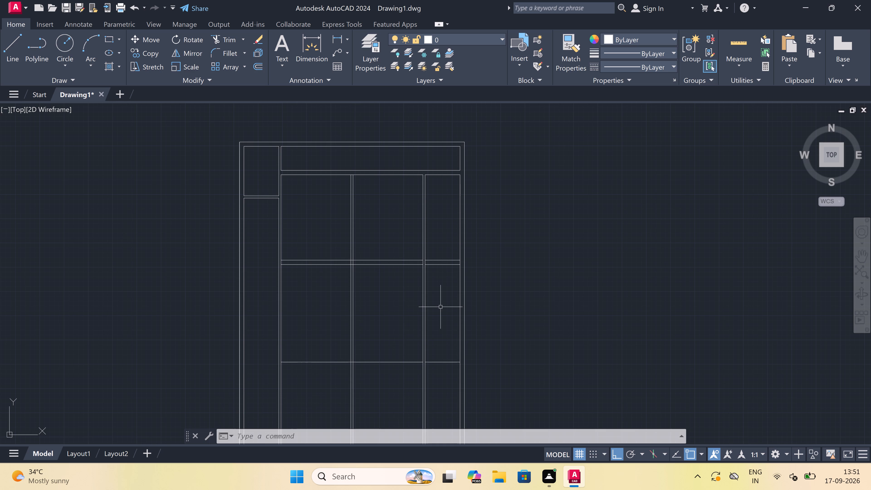
pyautogui.press('Escape')
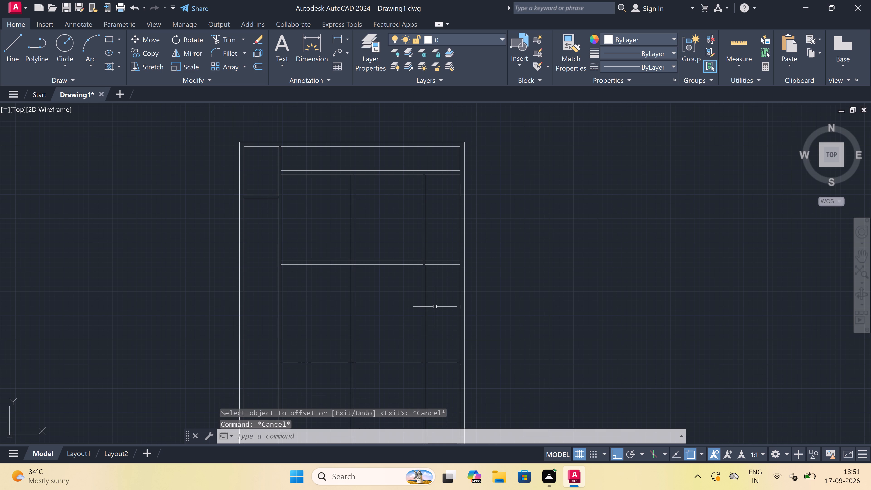
# Offset both segments of the lowest horizontal line 9" downward to form a third cross wall.
pyautogui.press('space')
pyautogui.scroll(-1, 434, 306)
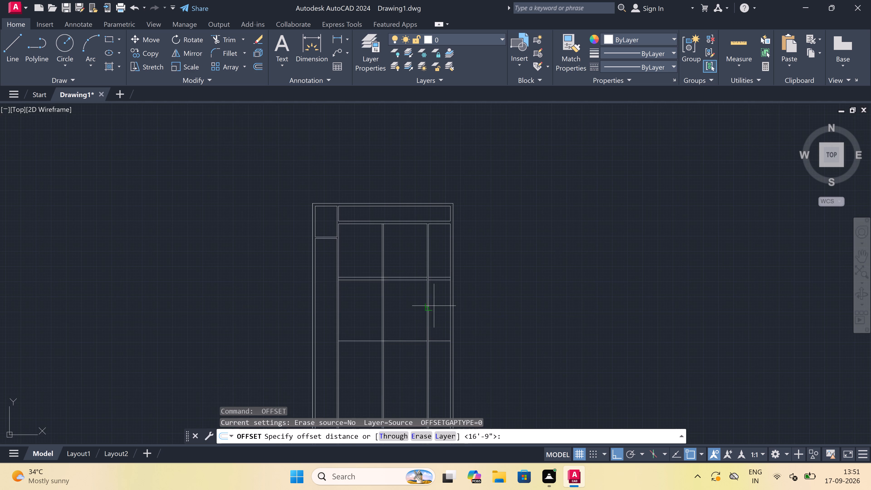
pyautogui.scroll(1, 404, 361)
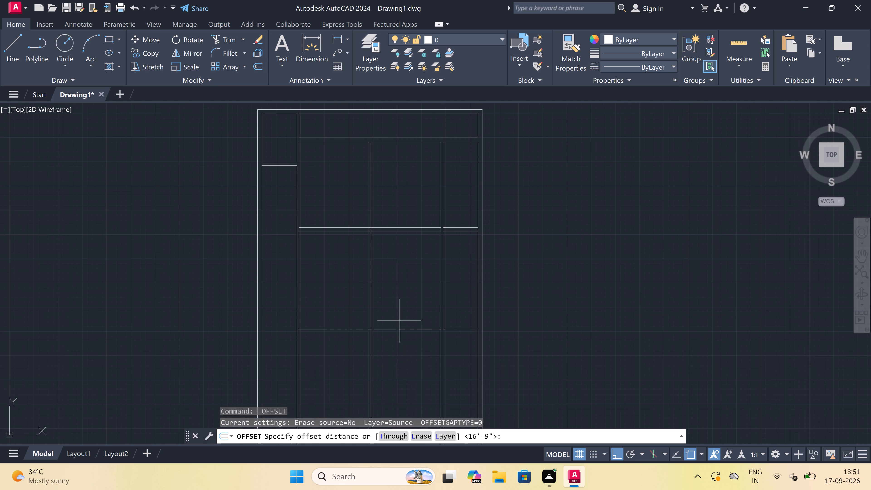
pyautogui.click(400, 331)
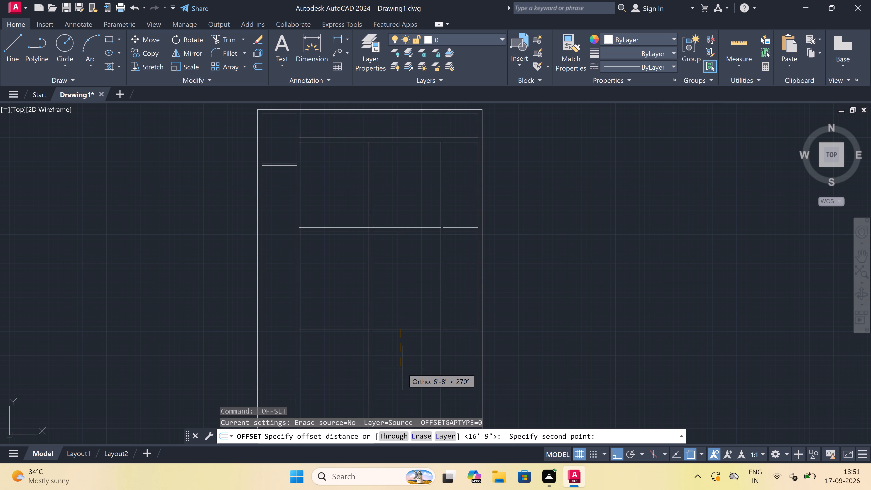
pyautogui.write('9"')
pyautogui.press('space')
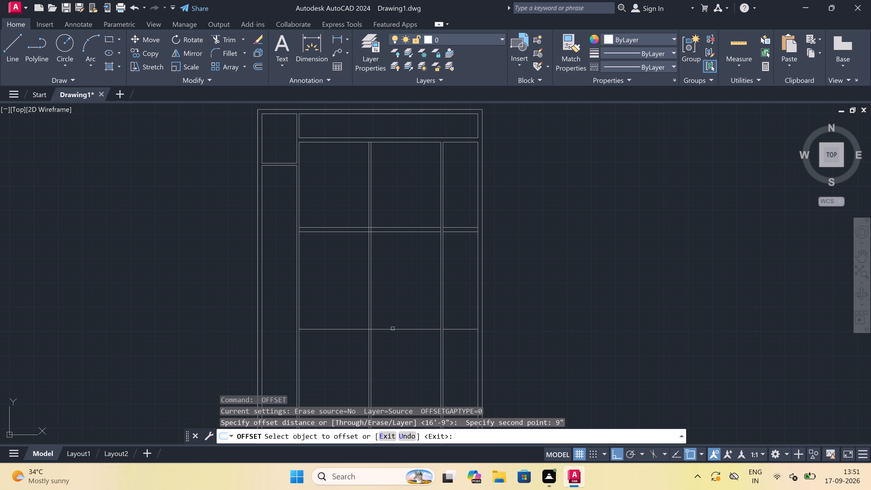
pyautogui.click(393, 329)
pyautogui.click(384, 359)
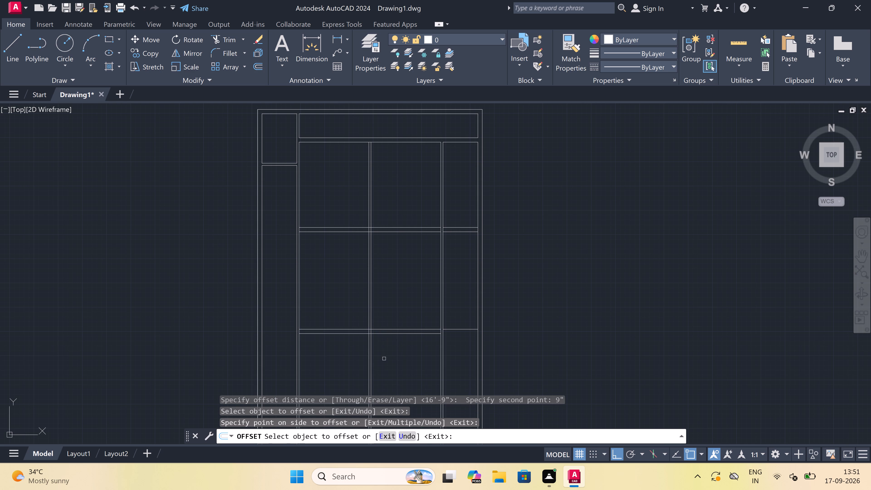
pyautogui.scroll(2, 397, 321)
pyautogui.scroll(-1, 420, 332)
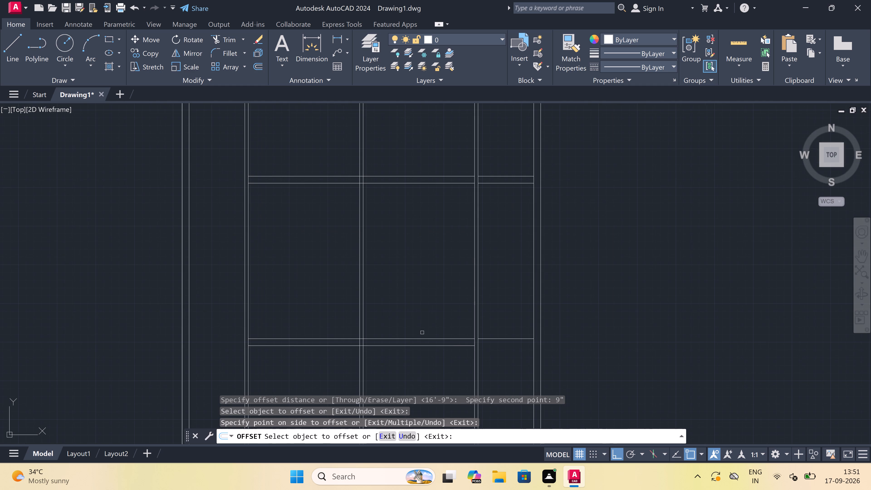
pyautogui.click(510, 338)
pyautogui.click(503, 353)
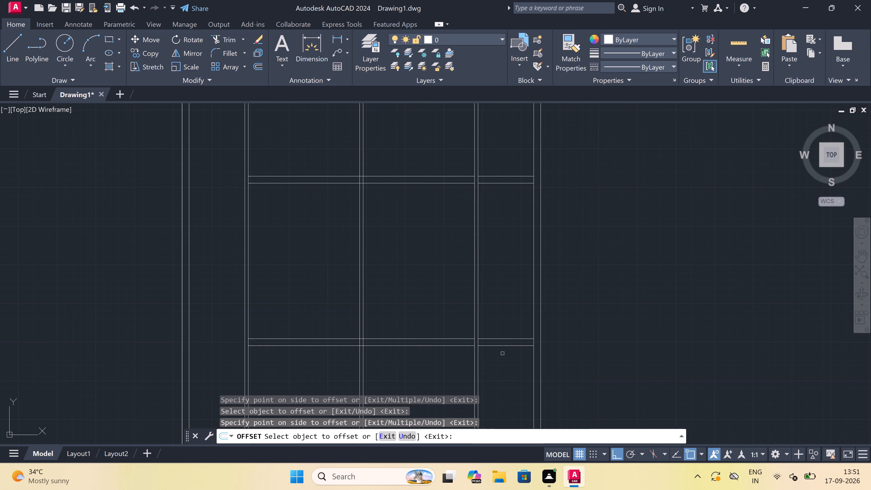
pyautogui.scroll(-3, 471, 339)
pyautogui.scroll(2, 467, 342)
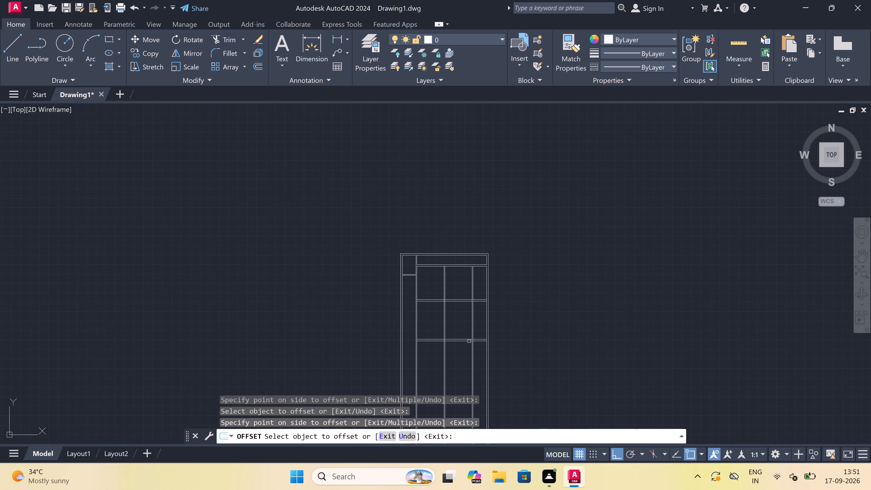
pyautogui.scroll(1, 467, 342)
pyautogui.scroll(-1, 459, 350)
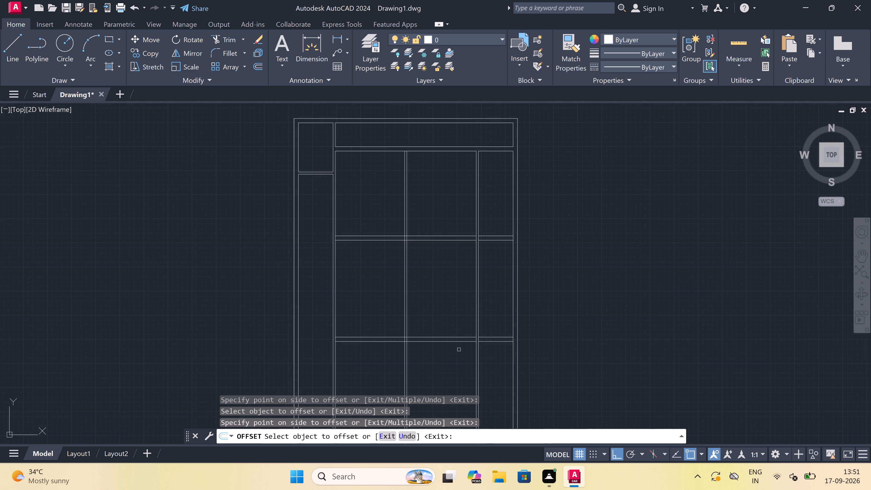
pyautogui.scroll(-1, 458, 350)
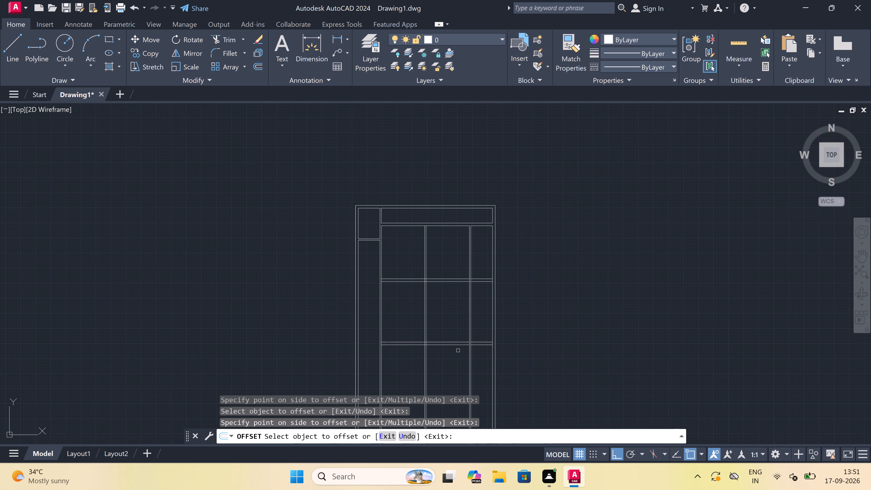
pyautogui.scroll(1, 458, 350)
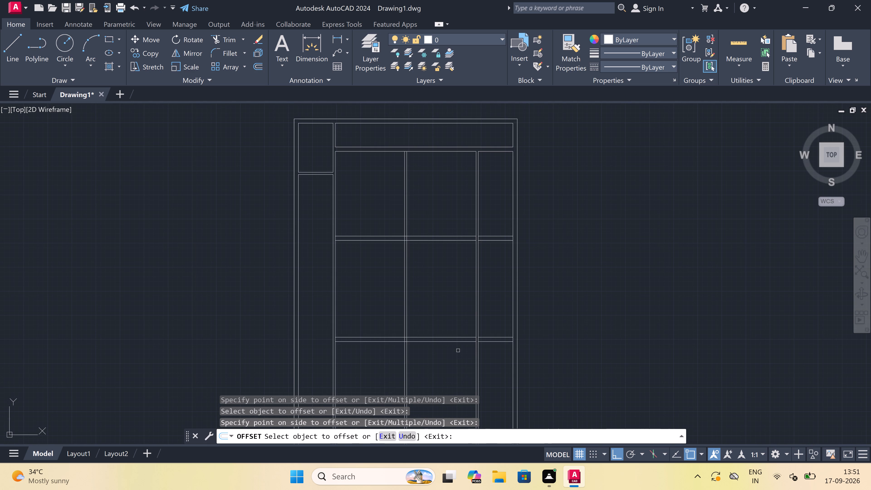
pyautogui.press('Escape')
# Trim away both pairs of vertical partition lines below the third cross wall, clearing the space between the corridor and outer walls.
pyautogui.scroll(-3, 457, 342)
pyautogui.scroll(3, 454, 348)
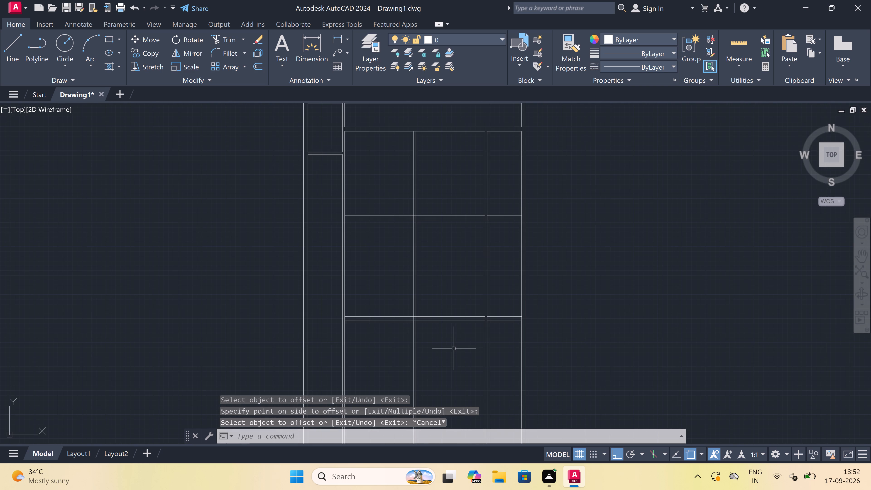
pyautogui.scroll(-1, 454, 348)
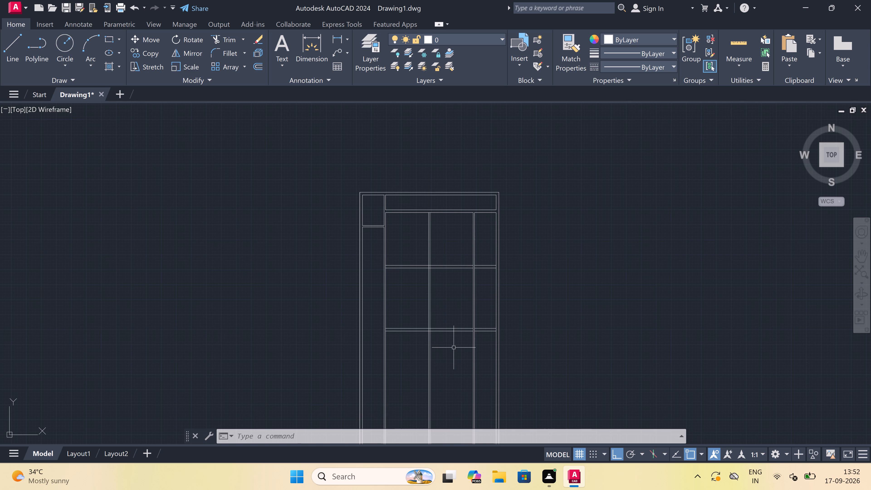
pyautogui.scroll(-1, 455, 346)
pyautogui.scroll(2, 446, 385)
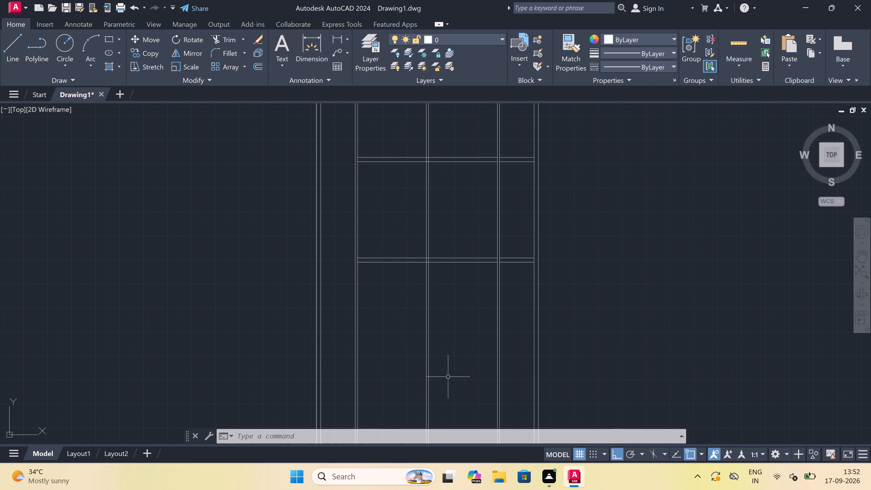
pyautogui.scroll(1, 451, 365)
pyautogui.write('tr')
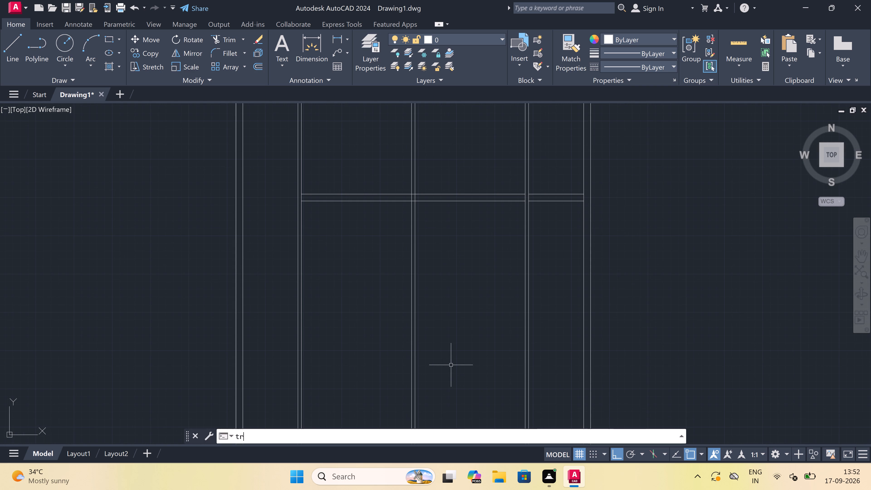
pyautogui.press('space')
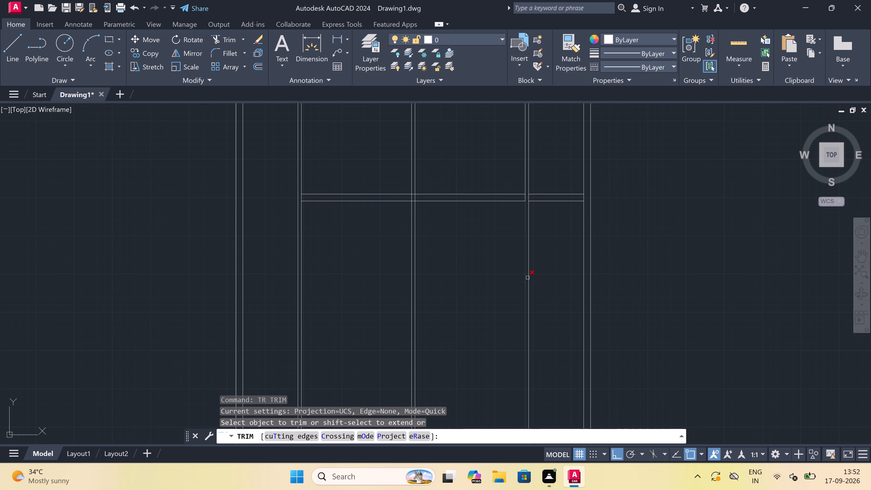
pyautogui.click(537, 257)
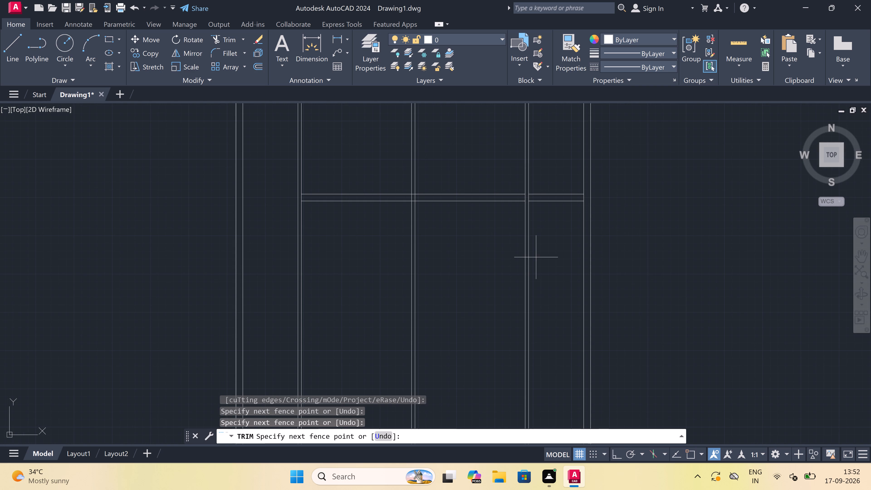
pyautogui.click(385, 262)
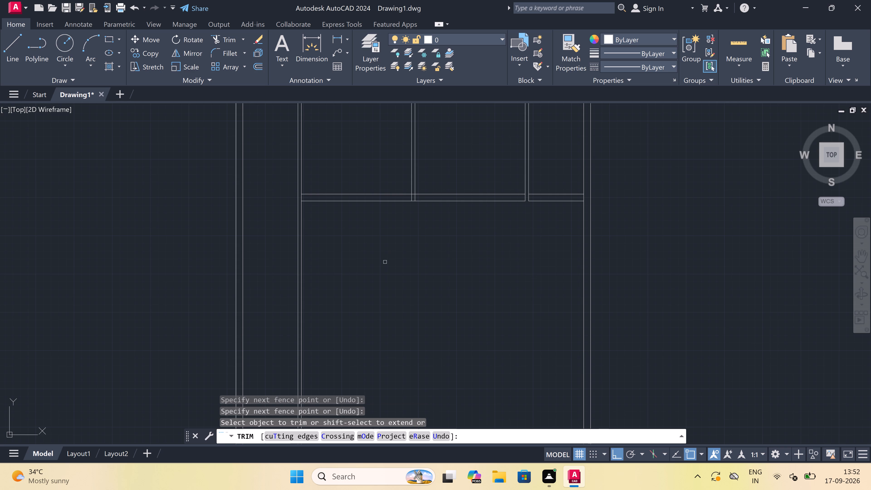
pyautogui.press('Escape')
# Offset the inner line of the right-hand outer wall 14' inward to the left.
pyautogui.press('o')
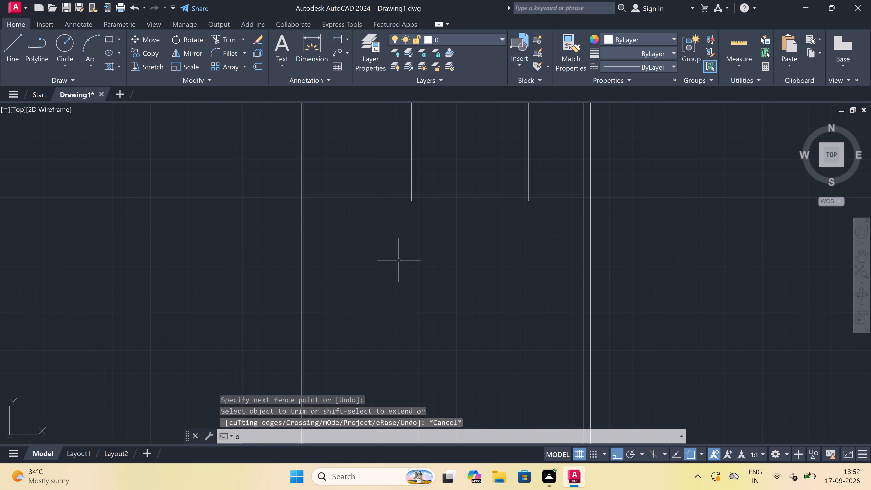
pyautogui.press('space')
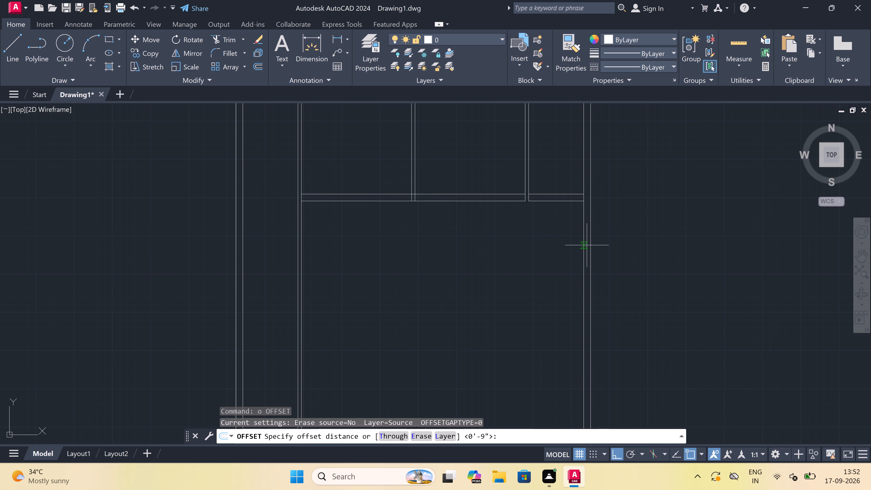
pyautogui.click(583, 242)
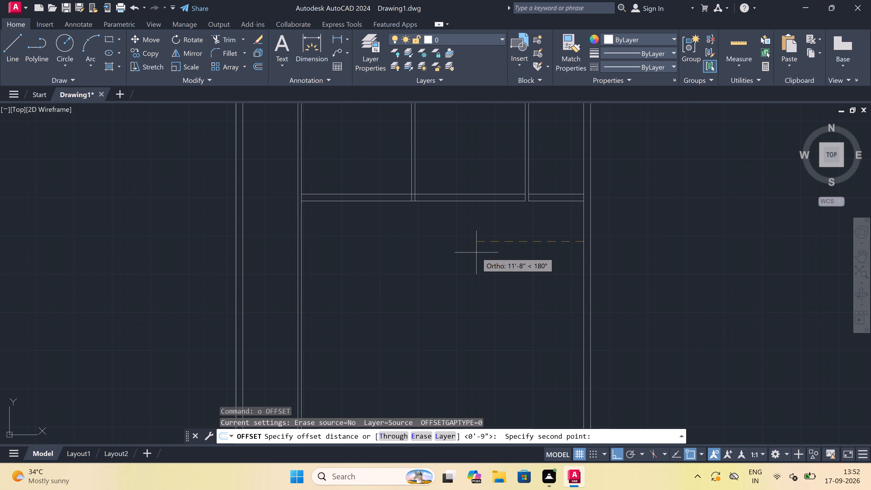
pyautogui.write("14'")
pyautogui.press('space')
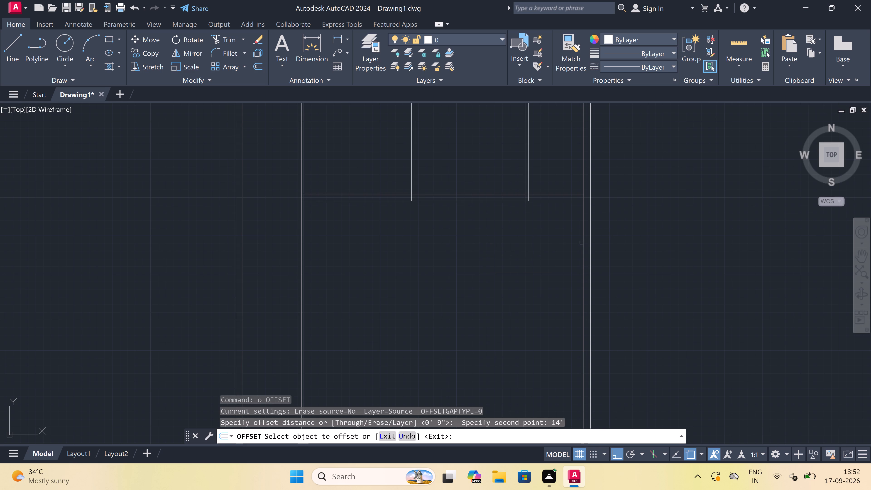
pyautogui.moveTo(584, 243); pyautogui.dragTo(581, 244)
pyautogui.click(482, 263)
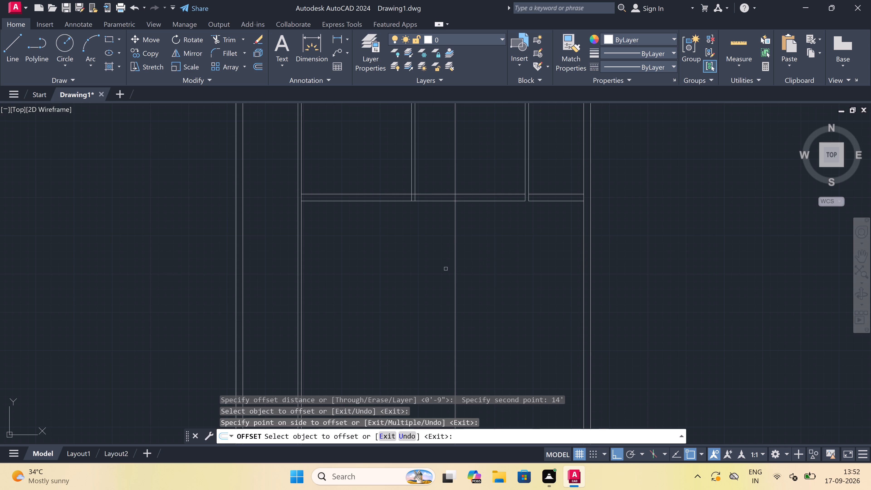
pyautogui.scroll(-3, 446, 269)
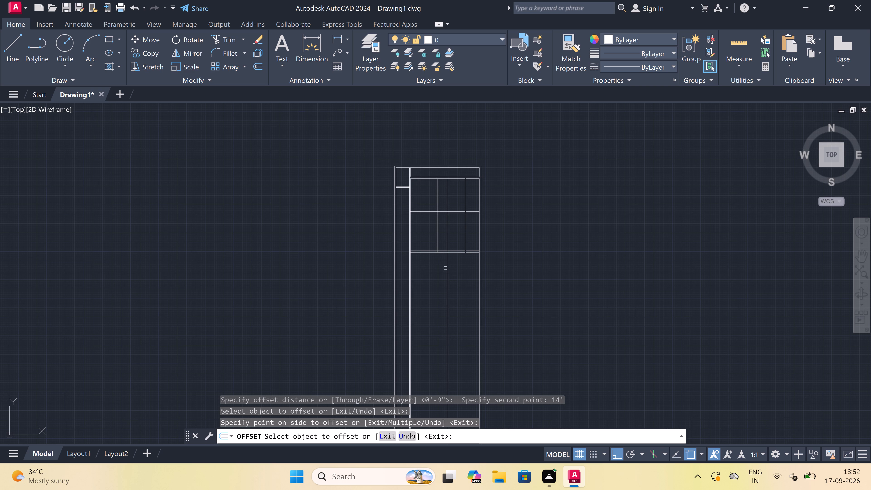
pyautogui.scroll(1, 445, 268)
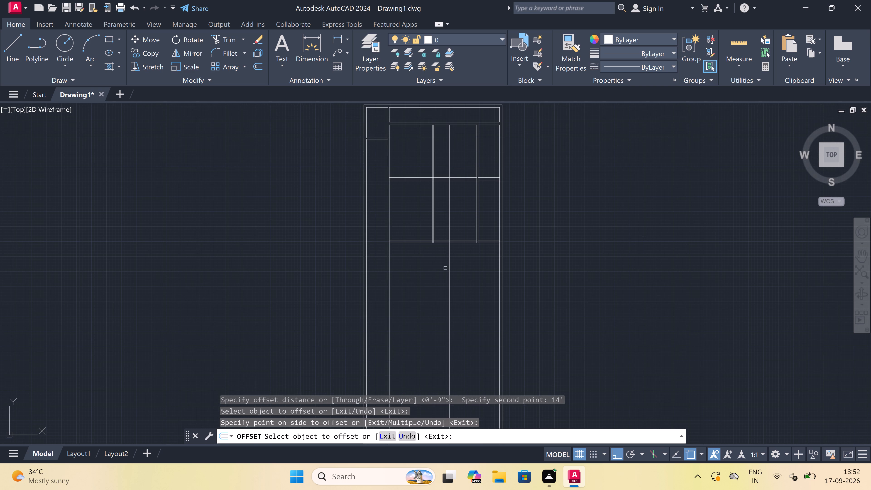
pyautogui.scroll(-1, 445, 268)
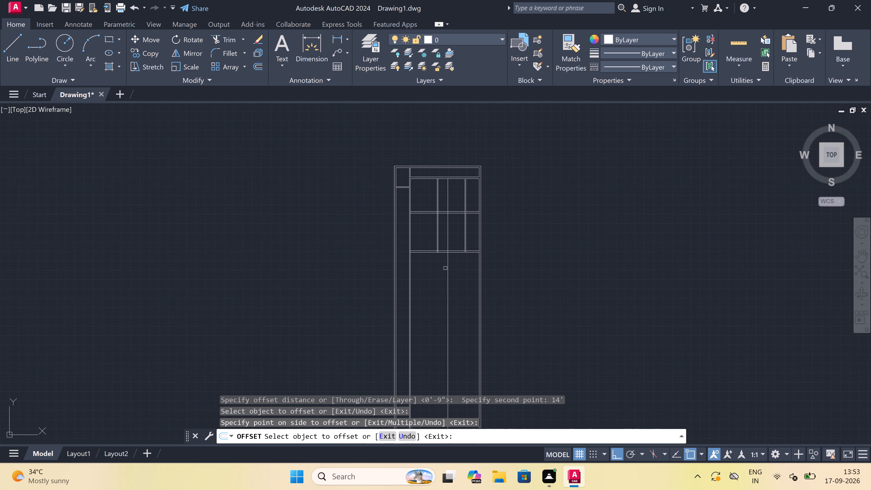
pyautogui.scroll(3, 445, 268)
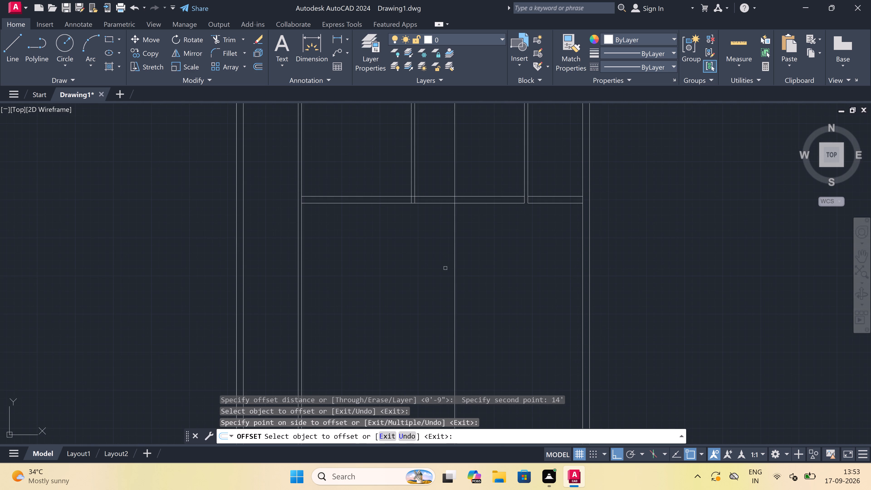
pyautogui.press('Escape')
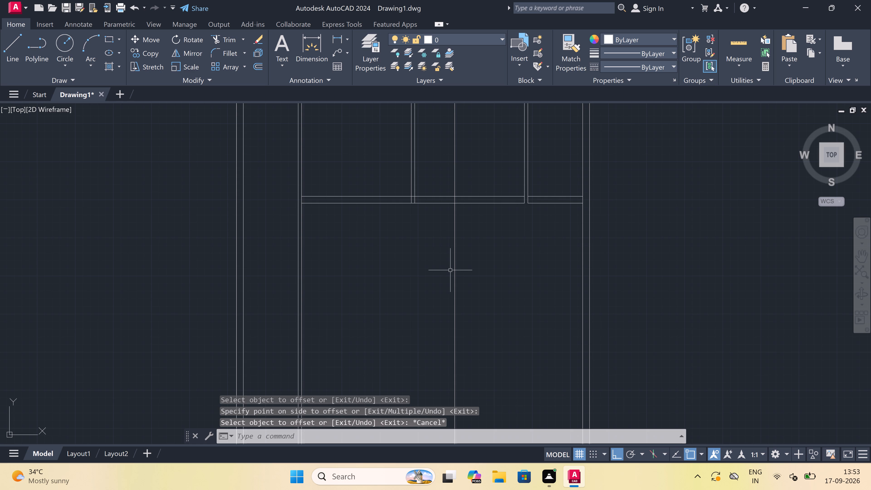
# Offset the new vertical line 9" to the left to form a wall.
pyautogui.press('space')
pyautogui.click(453, 268)
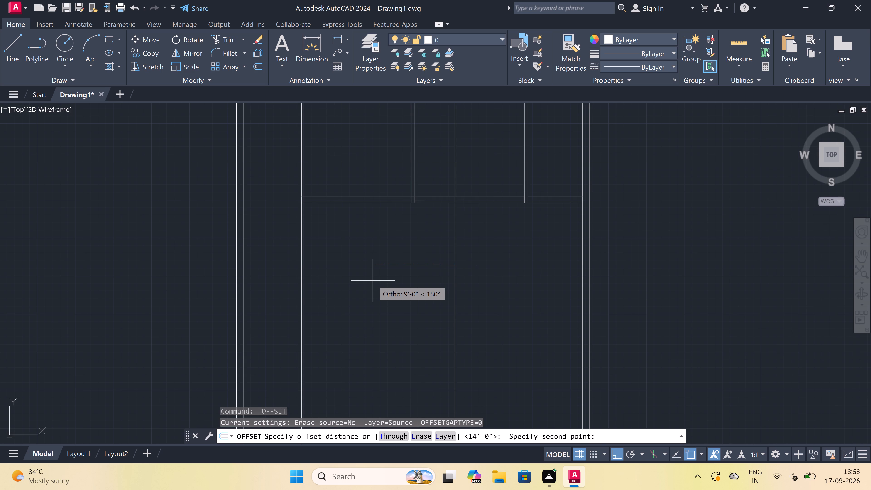
pyautogui.press('9')
pyautogui.write('"')
pyautogui.press('space')
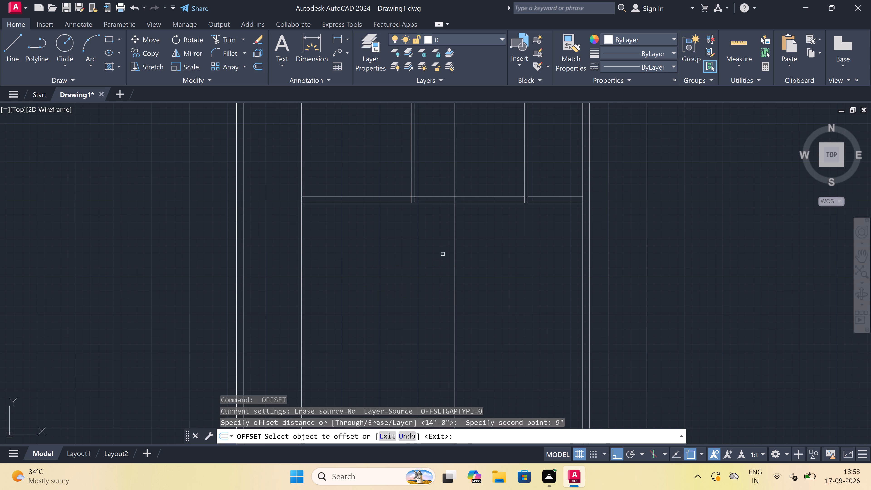
pyautogui.click(454, 249)
pyautogui.click(436, 257)
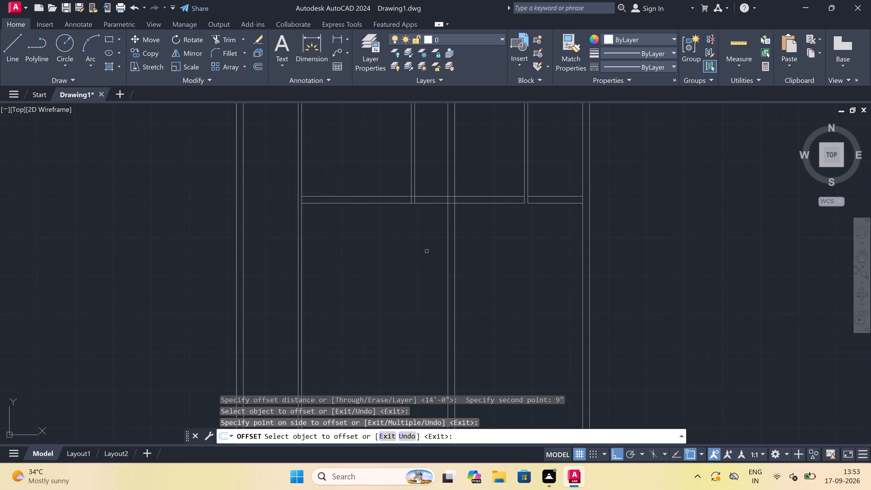
pyautogui.press('Escape')
# Offset both segments of the third cross wall's lower line 16'7.5" downward.
pyautogui.write('o')
pyautogui.press('space')
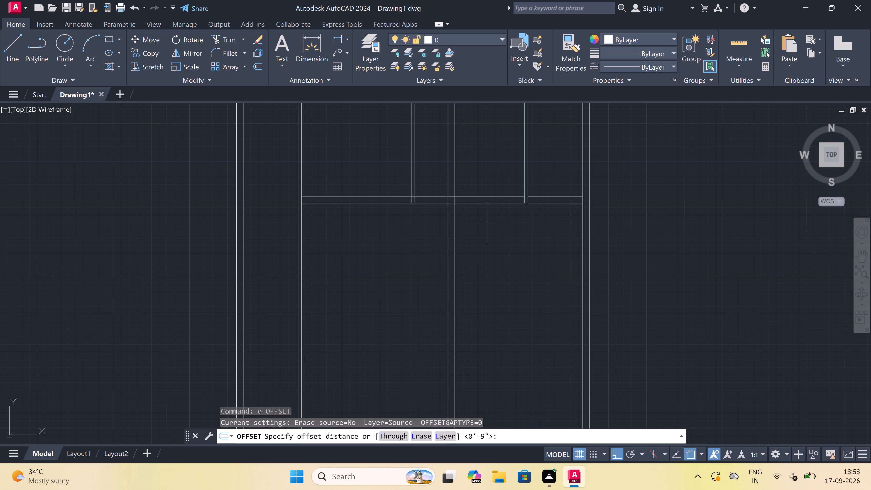
pyautogui.click(488, 202)
pyautogui.press('1')
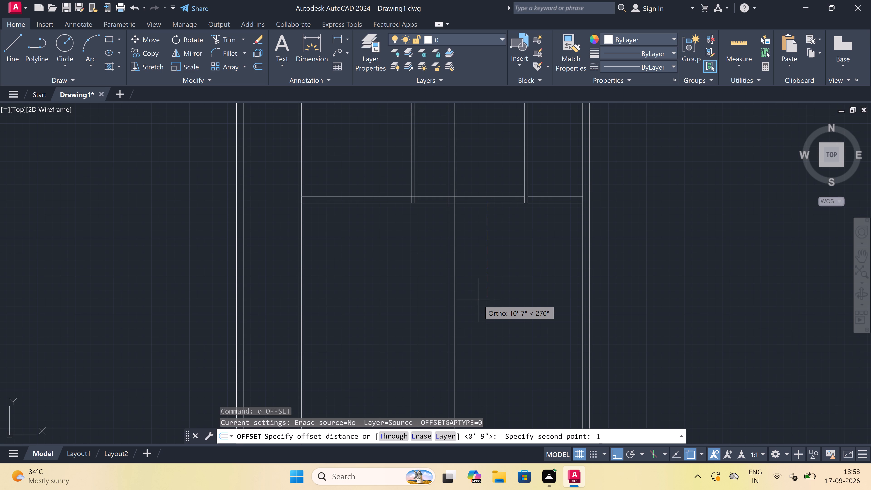
pyautogui.press('6')
pyautogui.press("'")
pyautogui.press('5')
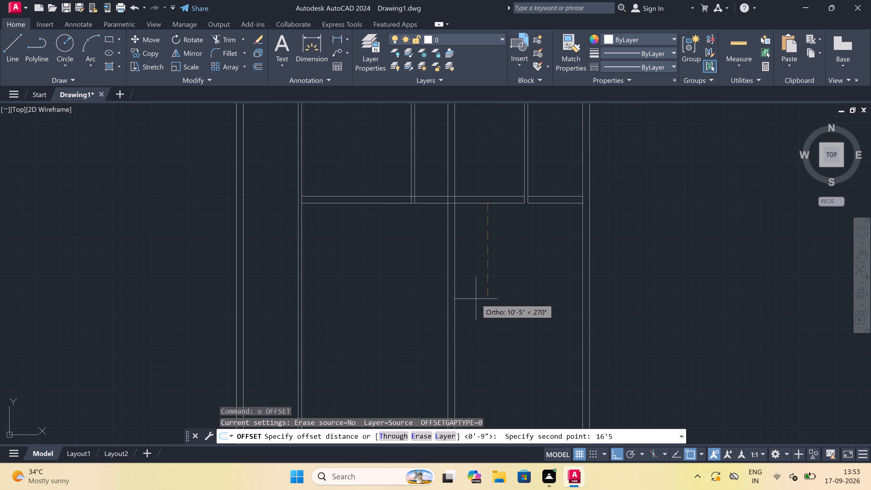
pyautogui.press('BackSpace')
pyautogui.press('7')
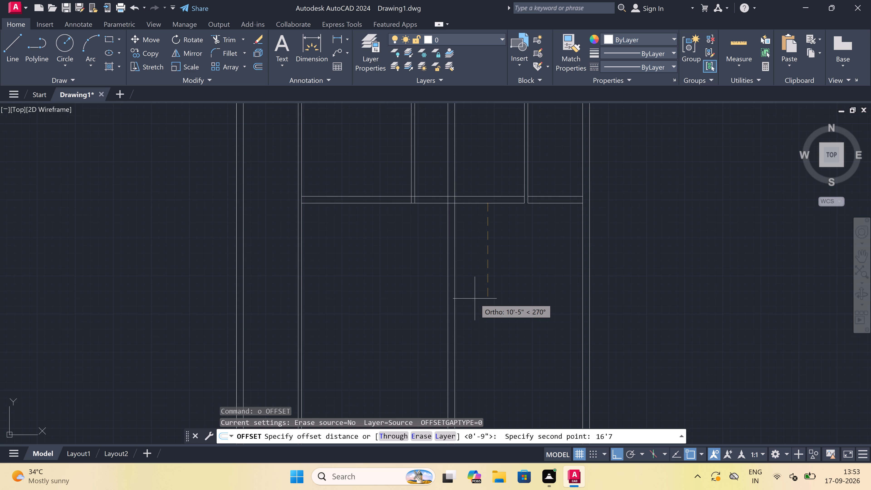
pyautogui.write('.6')
pyautogui.press('BackSpace')
pyautogui.press('5')
pyautogui.write('"')
pyautogui.press('space')
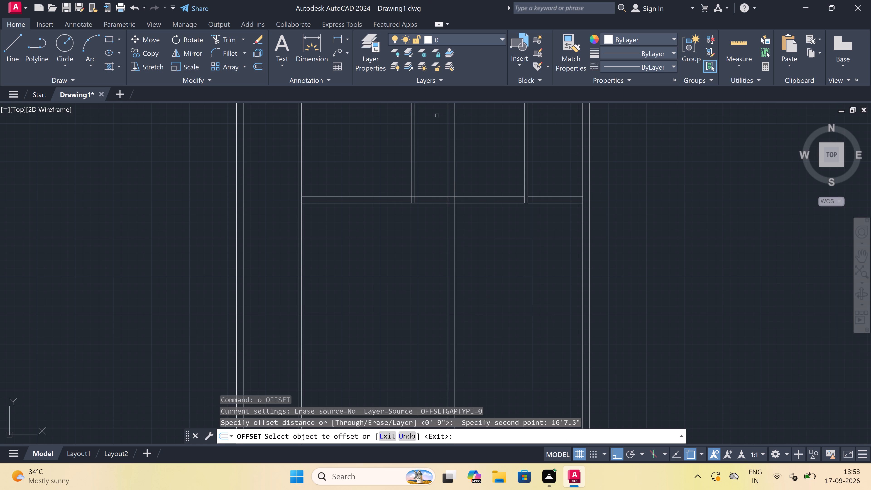
pyautogui.click(480, 202)
pyautogui.click(477, 228)
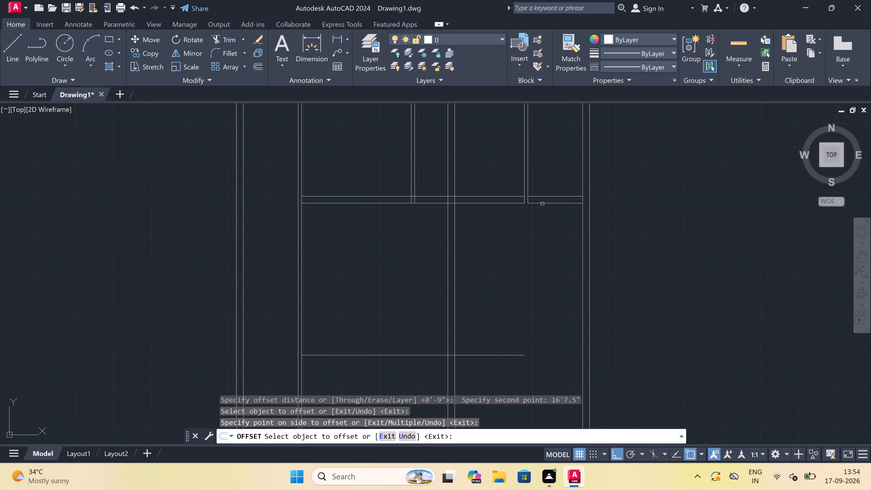
pyautogui.click(542, 204)
pyautogui.click(538, 260)
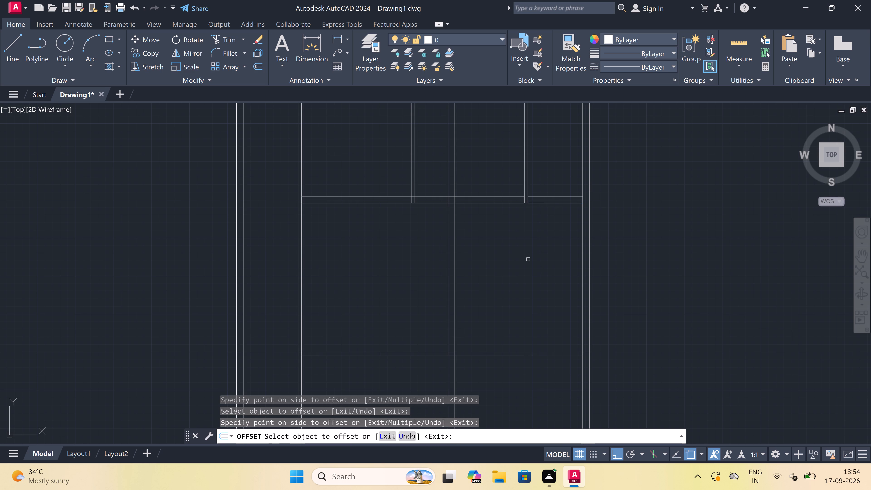
pyautogui.scroll(-3, 528, 259)
pyautogui.scroll(3, 529, 272)
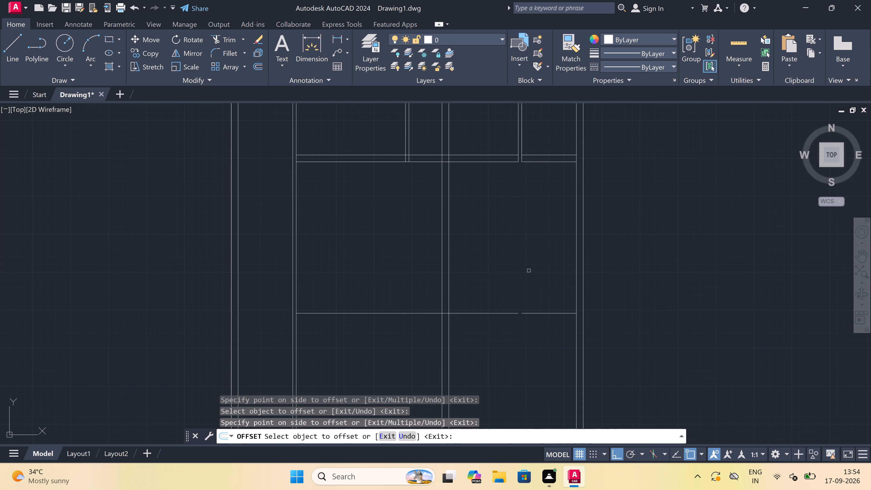
pyautogui.press('Escape')
# Extend the longer left segment of the new horizontal line rightward to close the gap between the two segments.
pyautogui.press('e')
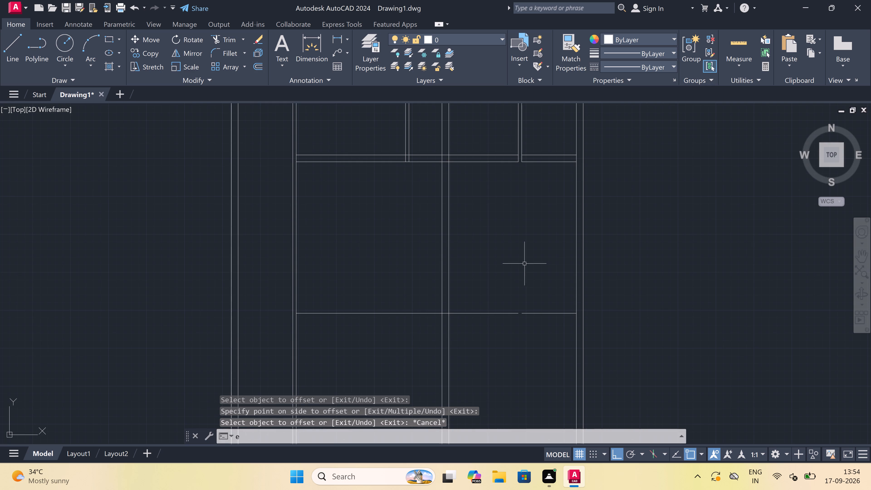
pyautogui.press('x')
pyautogui.press('space')
pyautogui.click(493, 326)
pyautogui.click(507, 290)
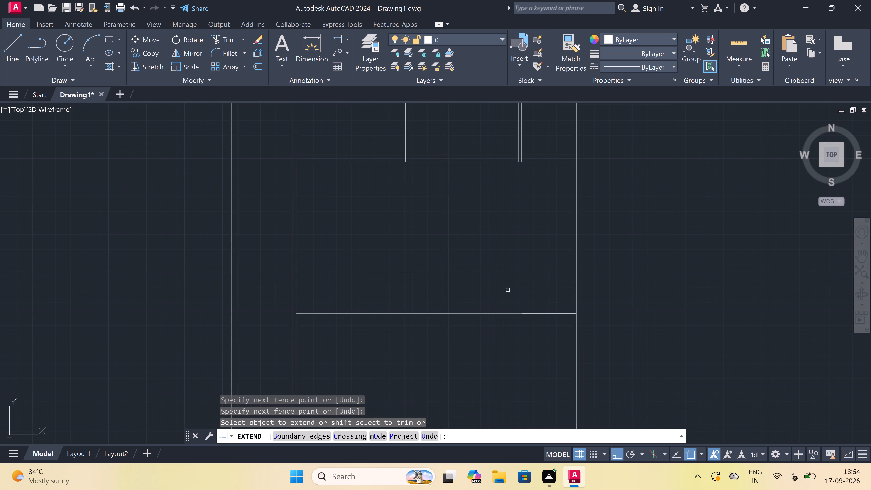
pyautogui.press('Escape')
# Trim away the part of the new horizontal line between the corridor wall and the new 9" vertical wall.
pyautogui.write('tr')
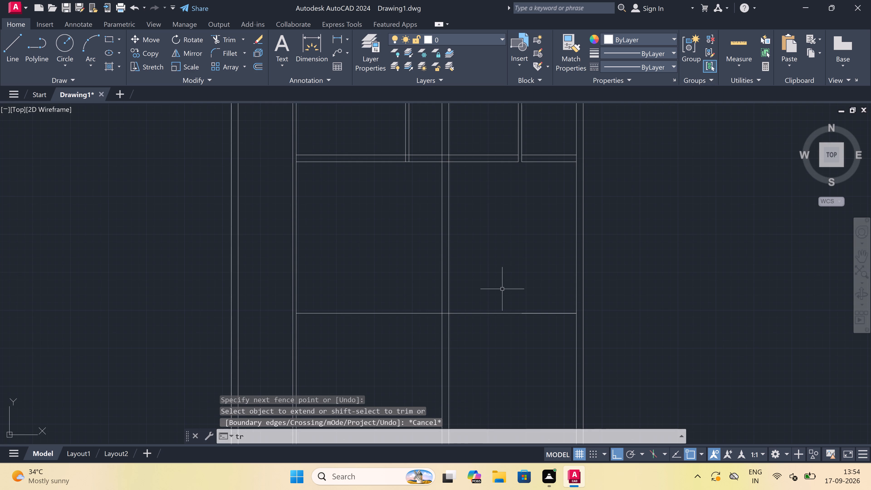
pyautogui.press('space')
pyautogui.click(389, 345)
pyautogui.click(384, 294)
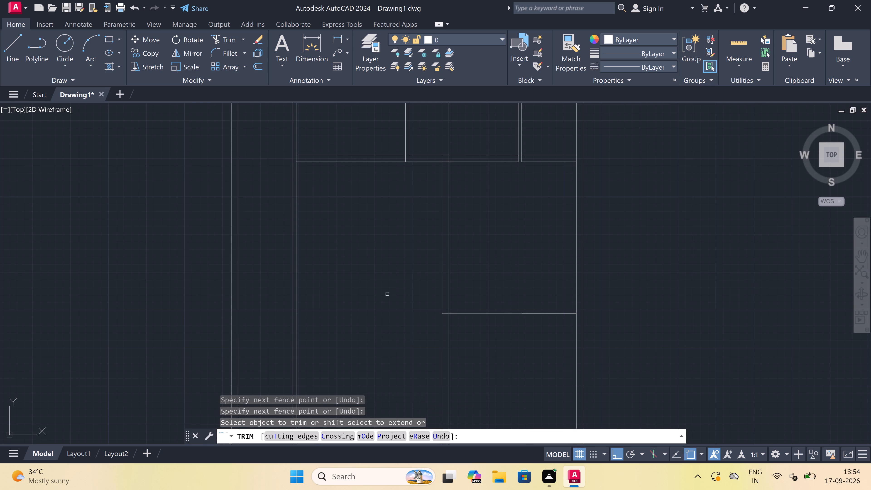
pyautogui.scroll(2, 444, 319)
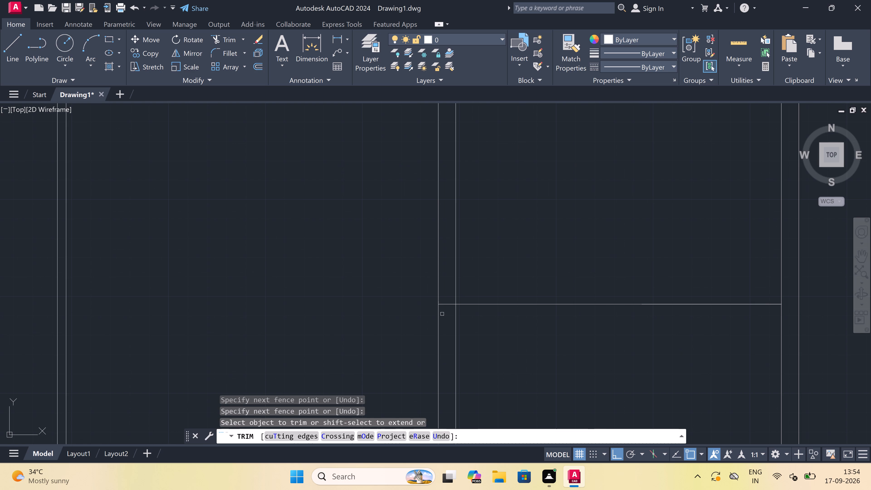
pyautogui.press('Escape')
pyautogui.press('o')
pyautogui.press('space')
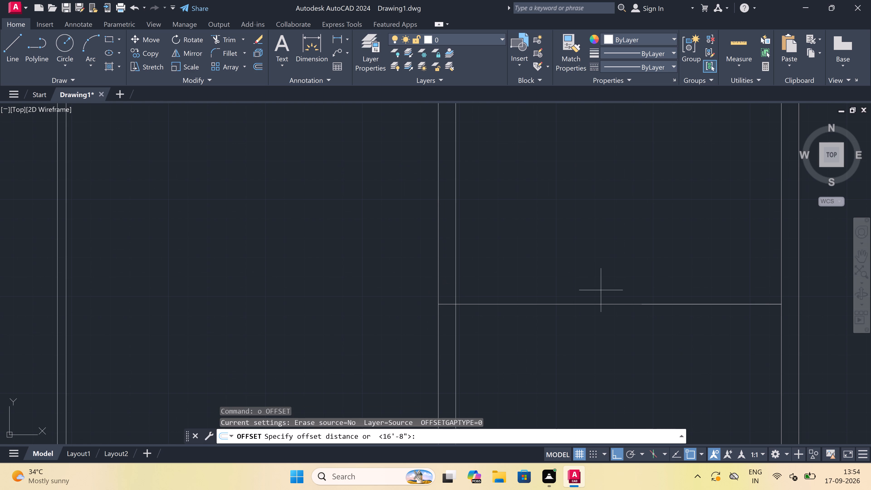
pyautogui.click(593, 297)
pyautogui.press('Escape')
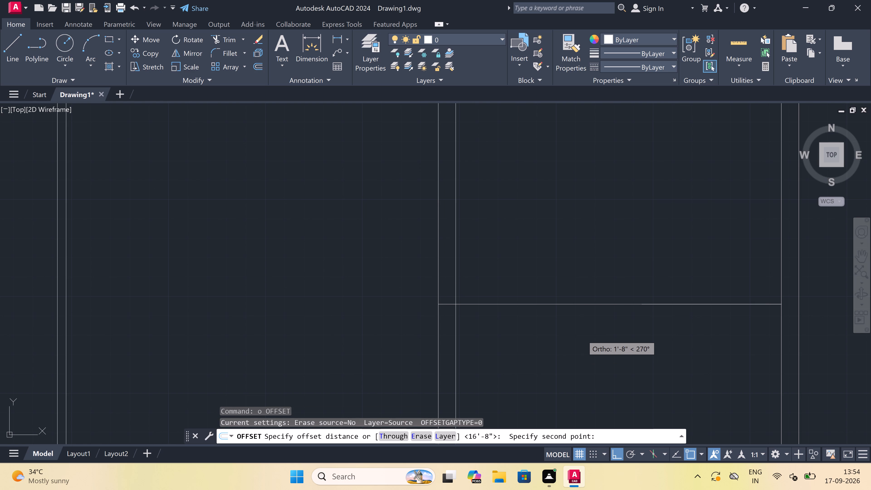
# Offset the trimmed horizontal line 9" downward to form a fourth cross wall ending at the right outer wall.
pyautogui.press('space')
pyautogui.click(580, 306)
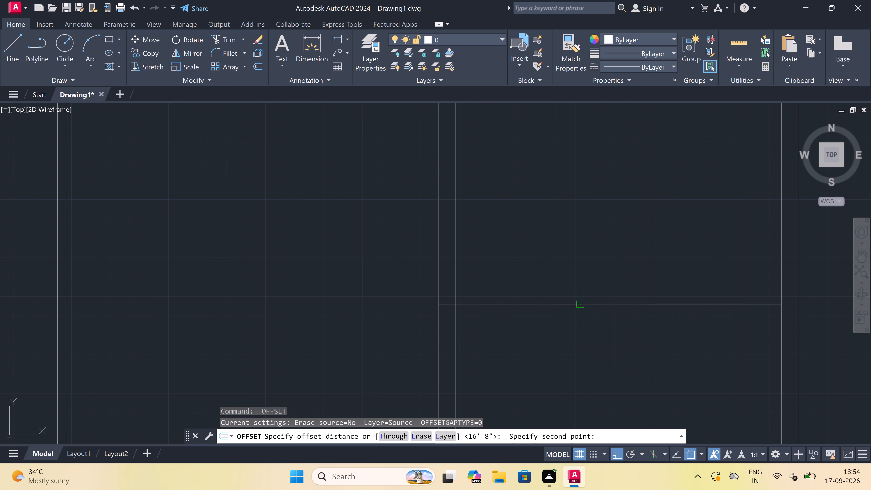
pyautogui.write('9"')
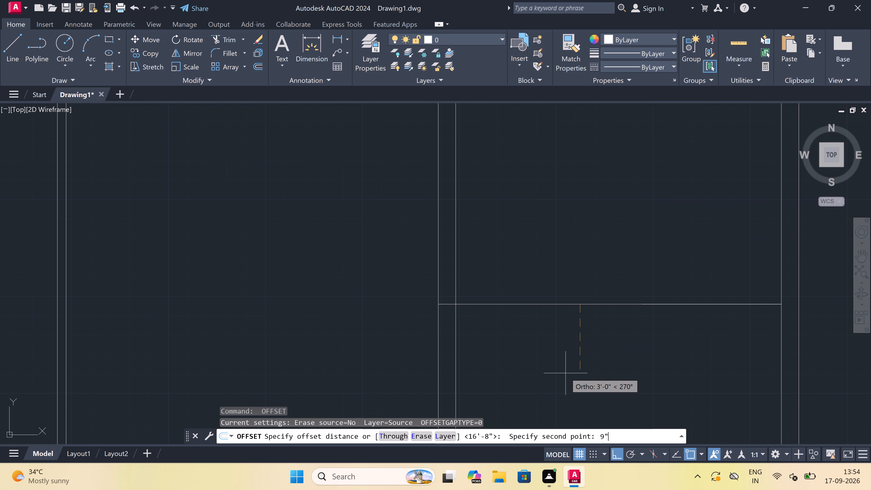
pyautogui.press('space')
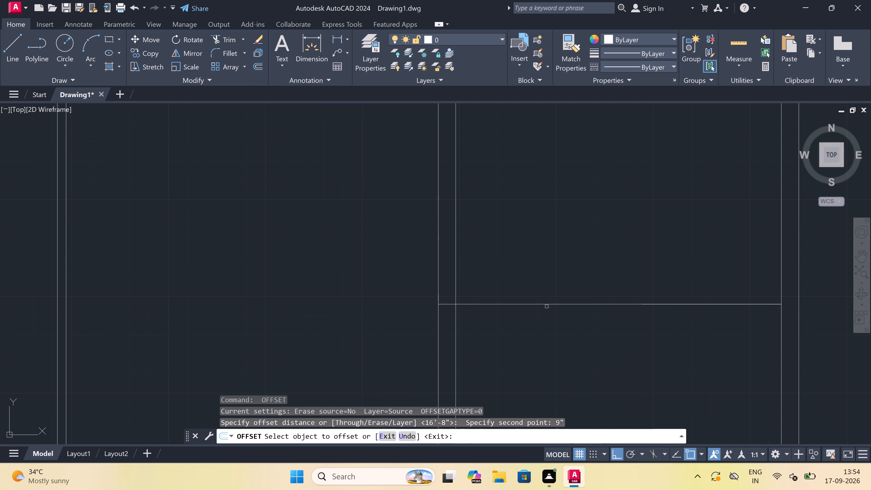
pyautogui.click(544, 303)
pyautogui.moveTo(544, 303); pyautogui.dragTo(544, 306)
pyautogui.click(544, 331)
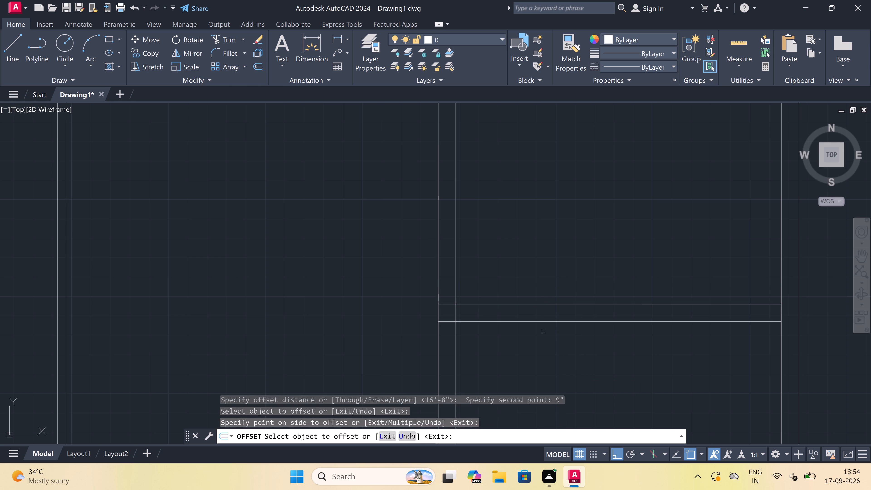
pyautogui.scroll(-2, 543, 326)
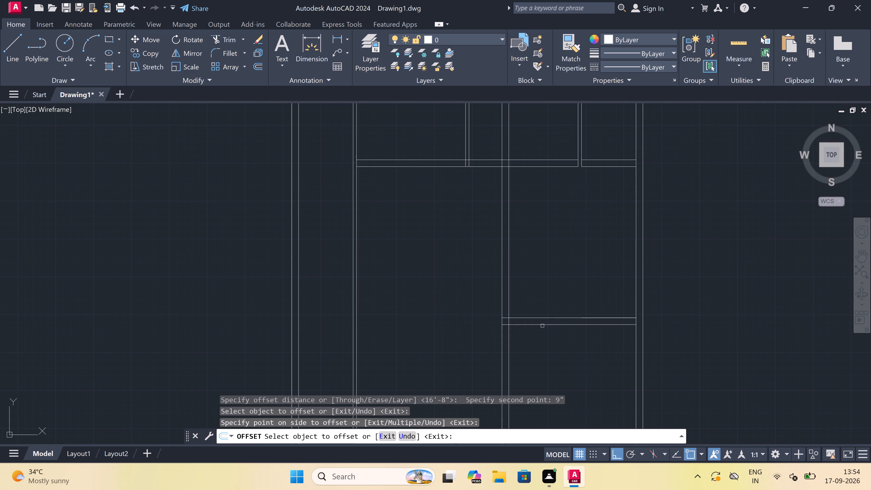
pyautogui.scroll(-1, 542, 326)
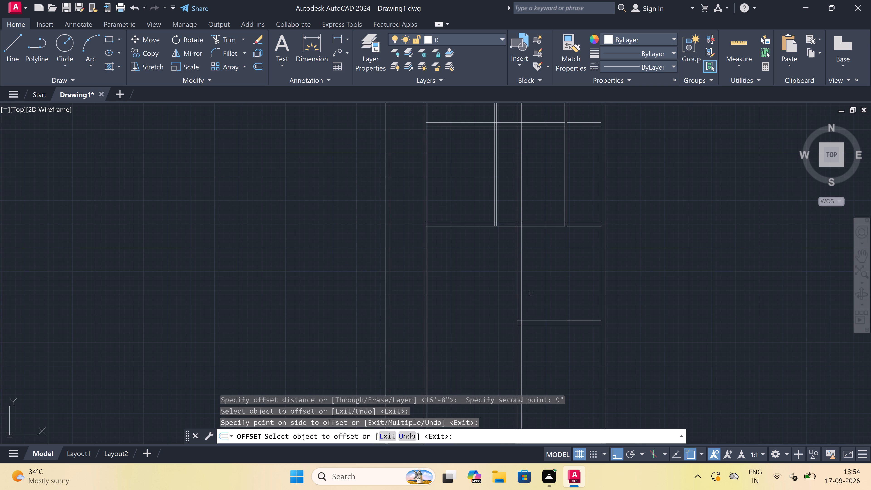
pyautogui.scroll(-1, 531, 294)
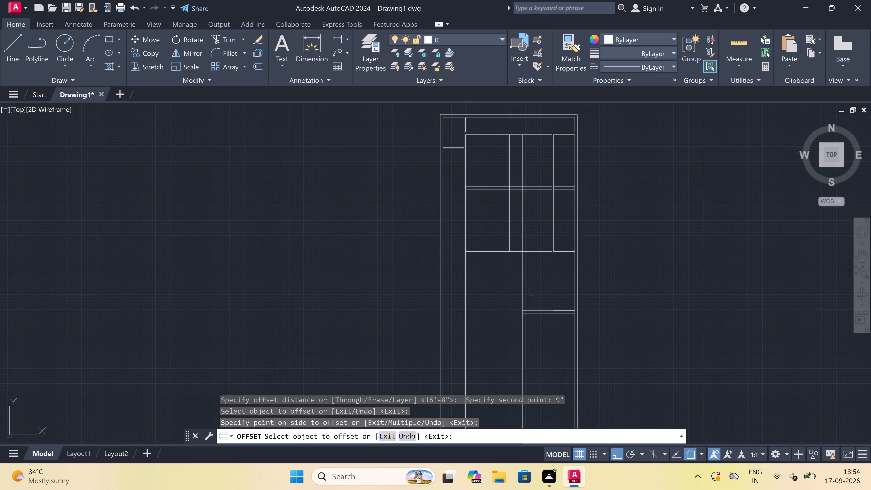
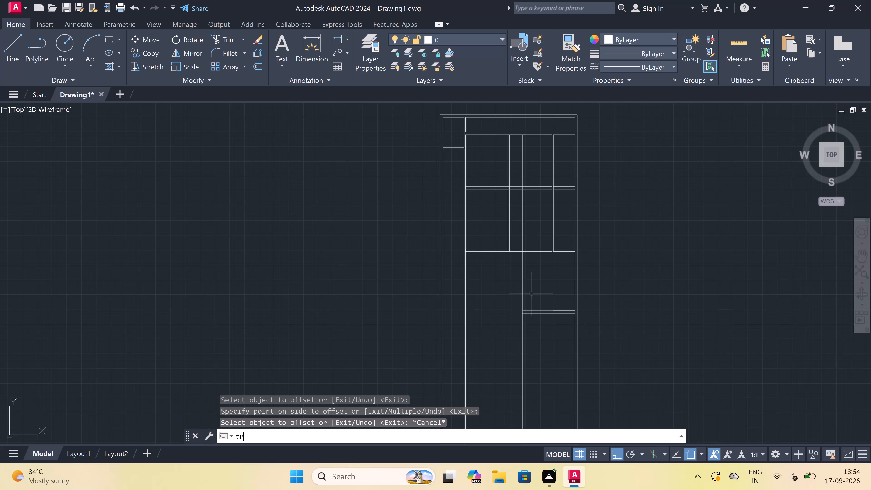
# Trim away the 9" vertical wall's lines above the third cross wall, including the short pieces inside the second cross wall.
pyautogui.press('space')
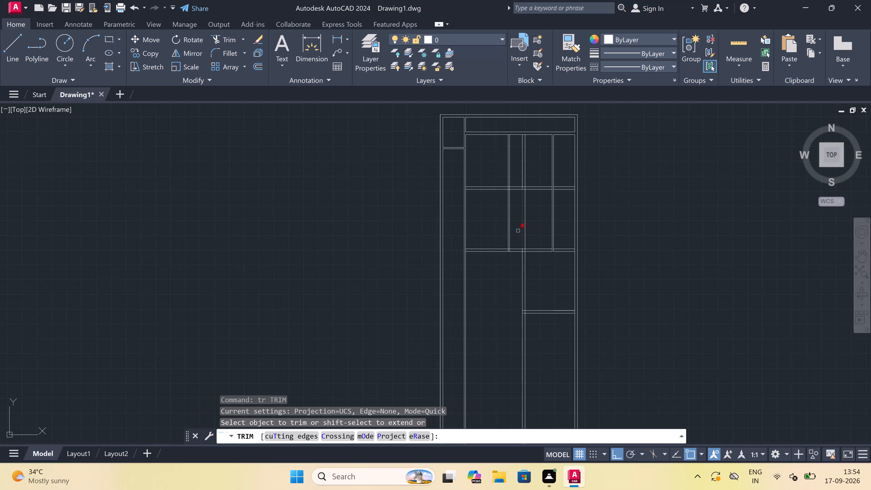
pyautogui.click(518, 230)
pyautogui.click(531, 208)
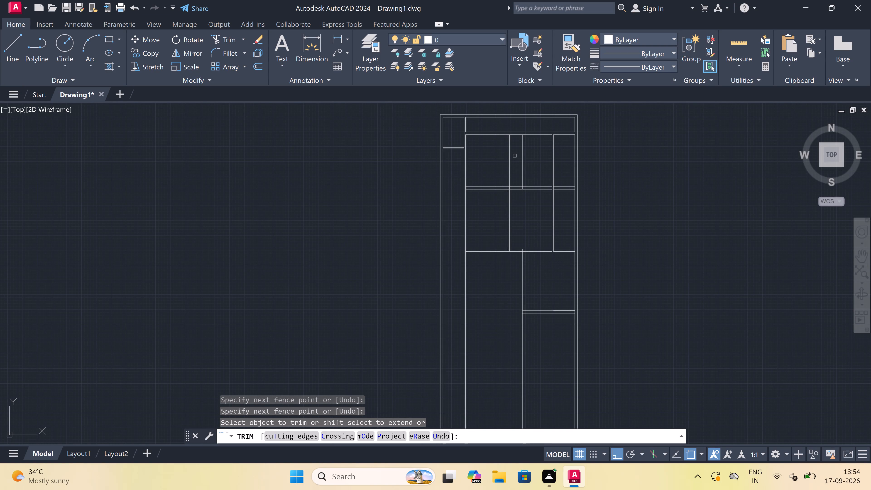
pyautogui.doubleClick(515, 156)
pyautogui.click(526, 152)
pyautogui.scroll(3, 521, 199)
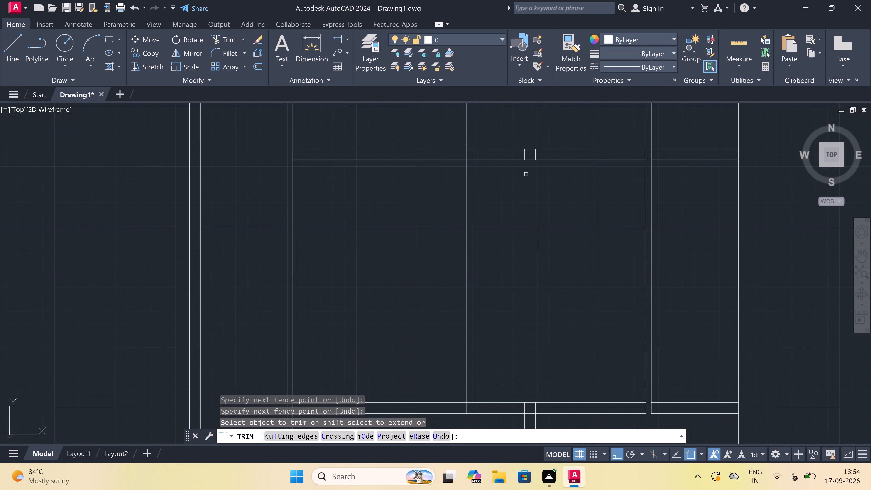
pyautogui.scroll(2, 527, 160)
pyautogui.moveTo(512, 151); pyautogui.dragTo(515, 150)
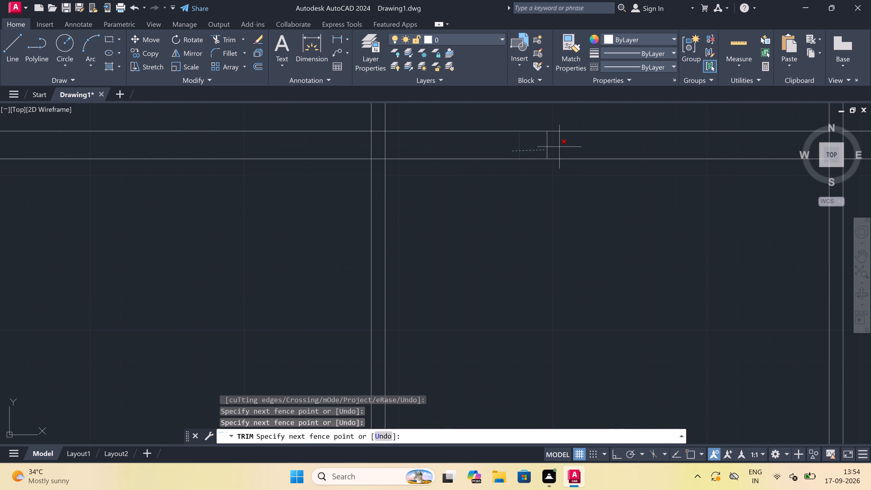
pyautogui.click(567, 144)
# Trim the ends of the 9" vertical wall and the middle 4.5" partition out of the third cross wall's thickness.
pyautogui.scroll(-3, 567, 144)
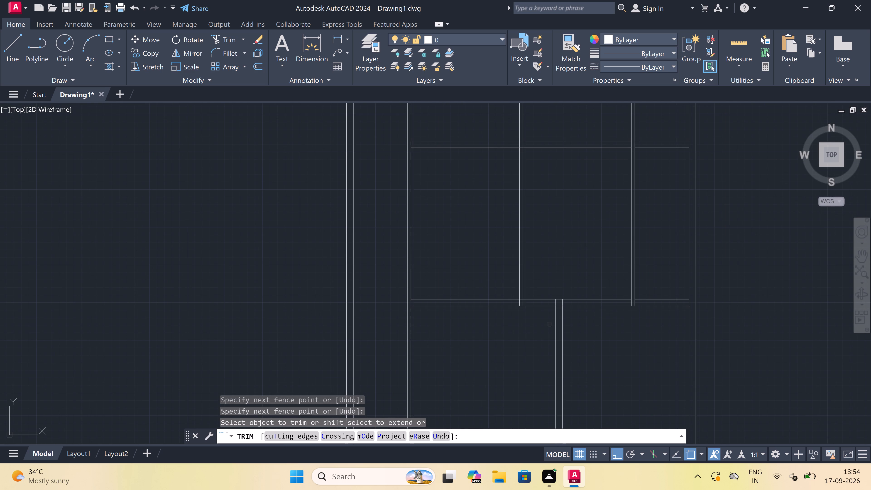
pyautogui.scroll(-4, 550, 315)
pyautogui.scroll(5, 554, 318)
pyautogui.scroll(1, 541, 283)
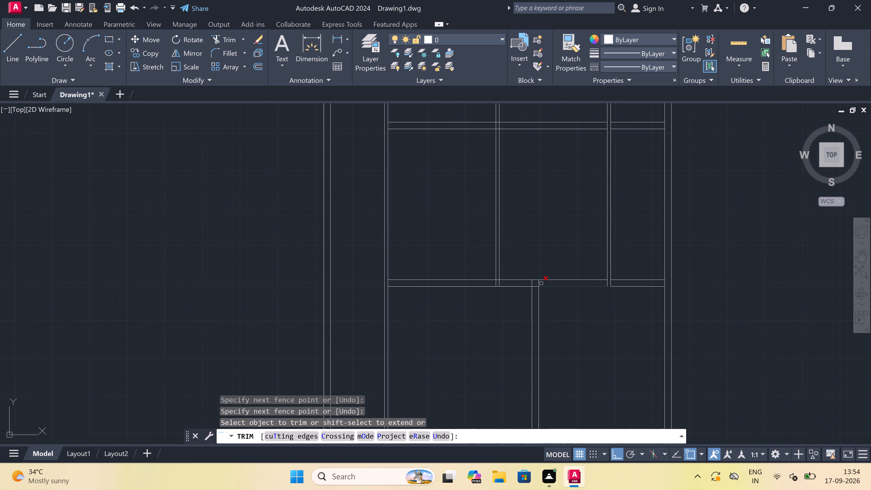
pyautogui.scroll(2, 541, 283)
pyautogui.click(542, 277)
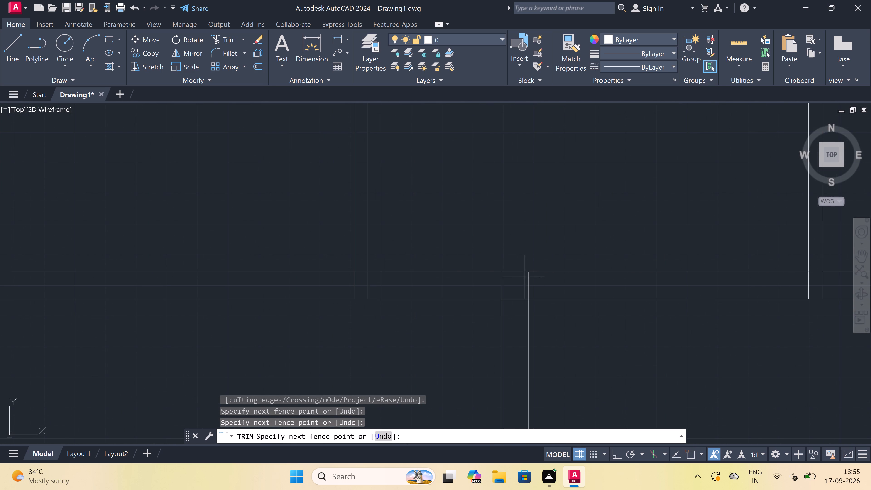
pyautogui.click(345, 284)
pyautogui.scroll(-3, 362, 275)
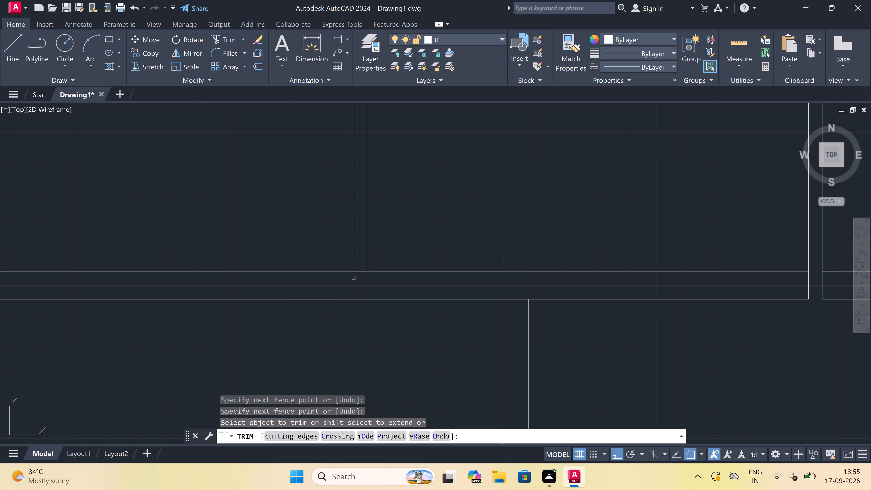
pyautogui.scroll(-5, 377, 272)
pyautogui.scroll(2, 378, 315)
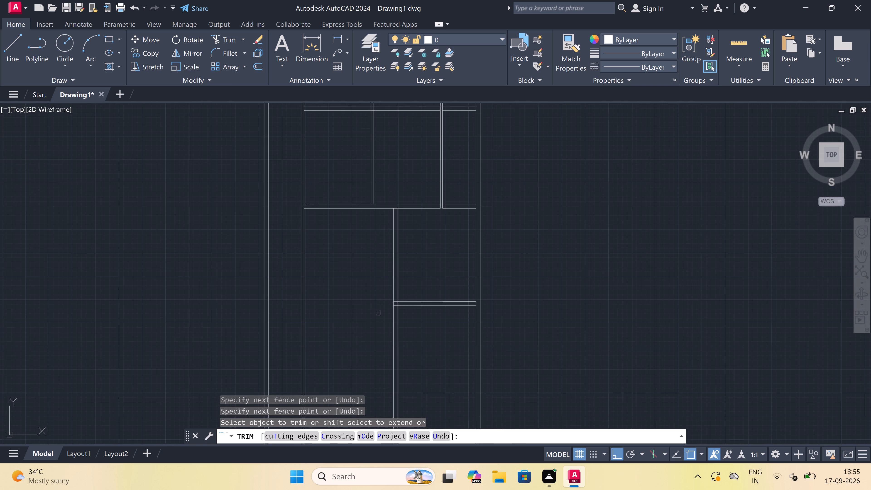
pyautogui.scroll(1, 378, 291)
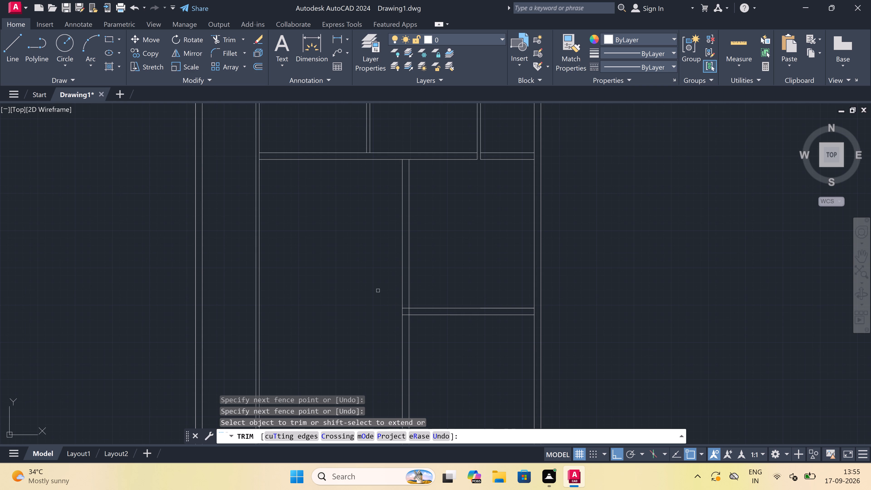
pyautogui.press('Escape')
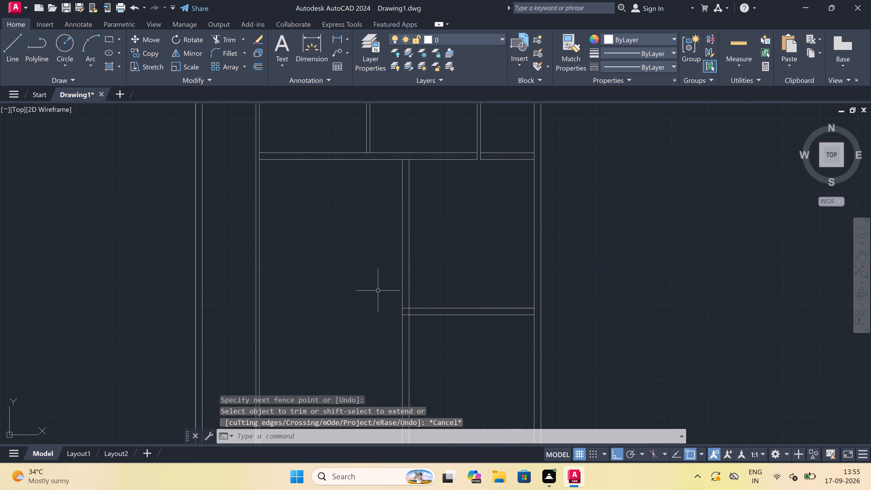
# Offset the lower line of the partition in the narrow left corridor 8'6" downward.
pyautogui.write('o')
pyautogui.press('space')
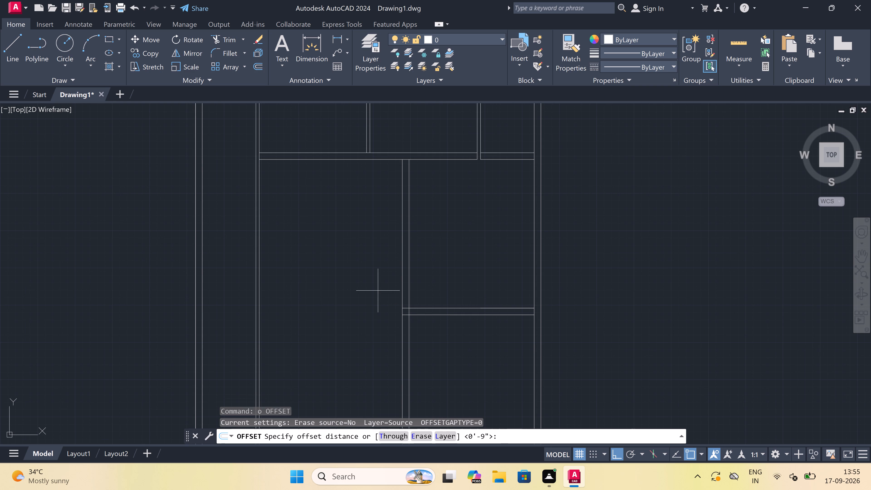
pyautogui.scroll(-1, 362, 275)
pyautogui.scroll(1, 329, 268)
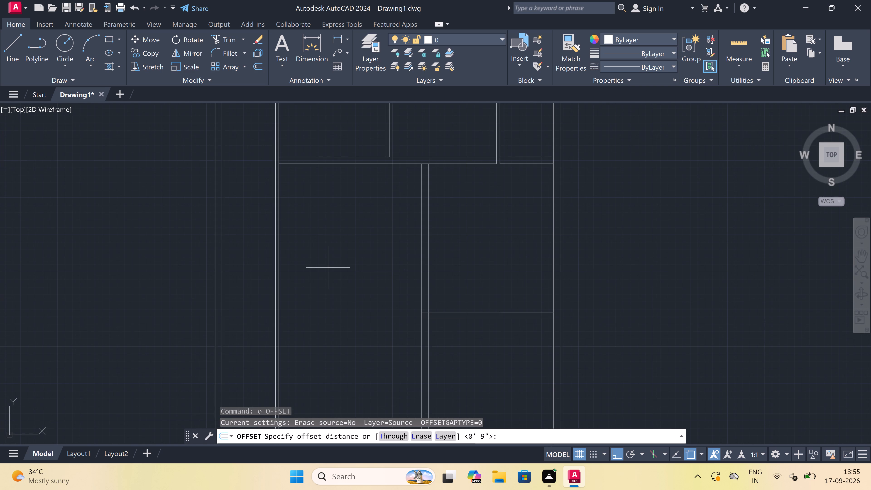
pyautogui.scroll(-2, 328, 268)
pyautogui.scroll(-3, 303, 201)
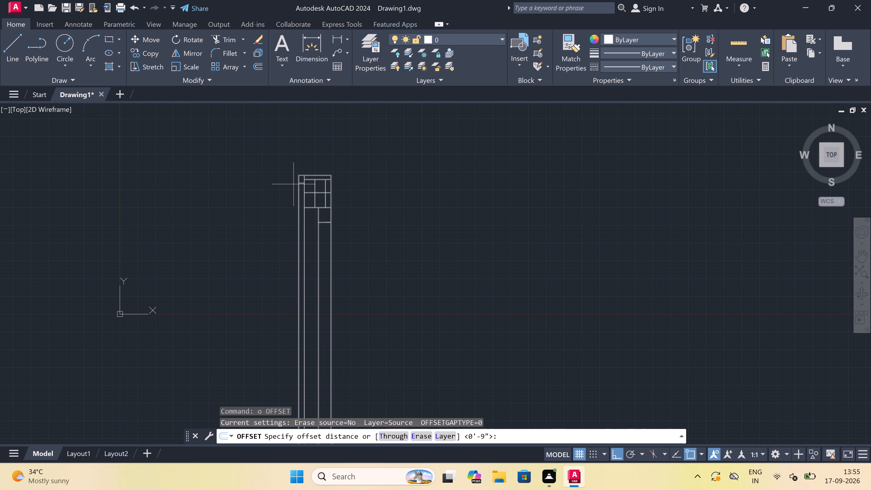
pyautogui.scroll(3, 294, 183)
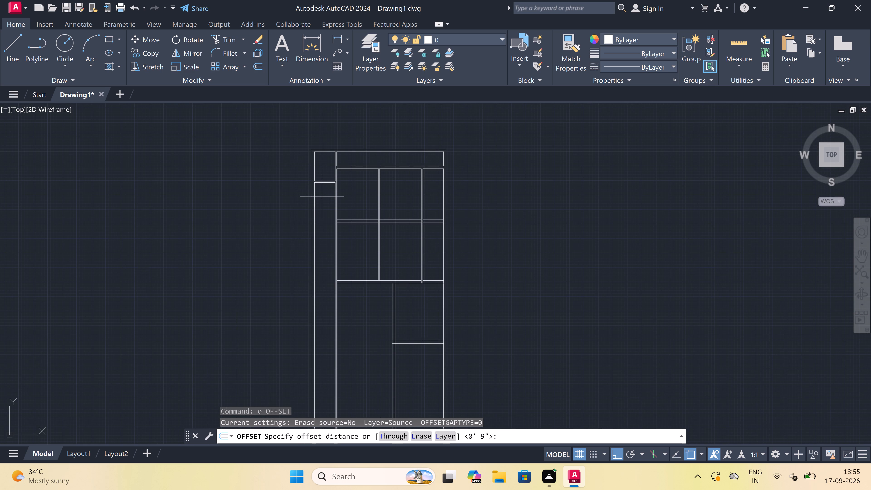
pyautogui.scroll(2, 329, 198)
pyautogui.scroll(-2, 330, 198)
pyautogui.scroll(1, 330, 184)
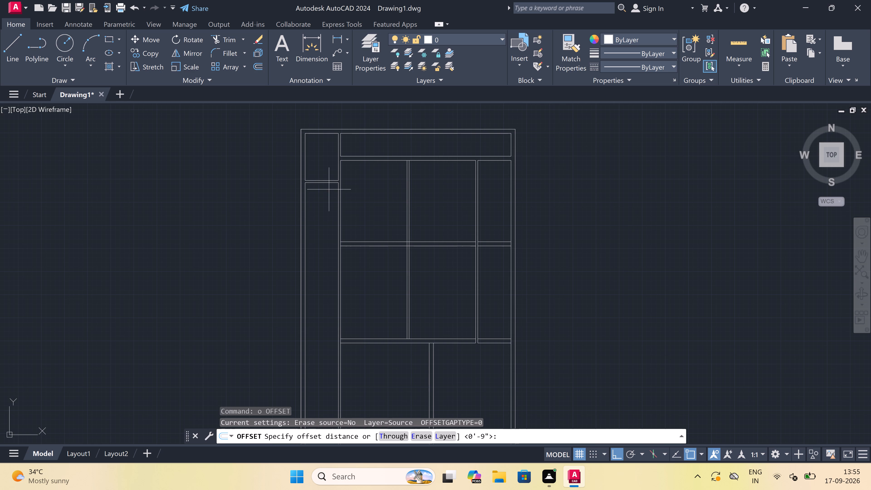
pyautogui.scroll(2, 323, 180)
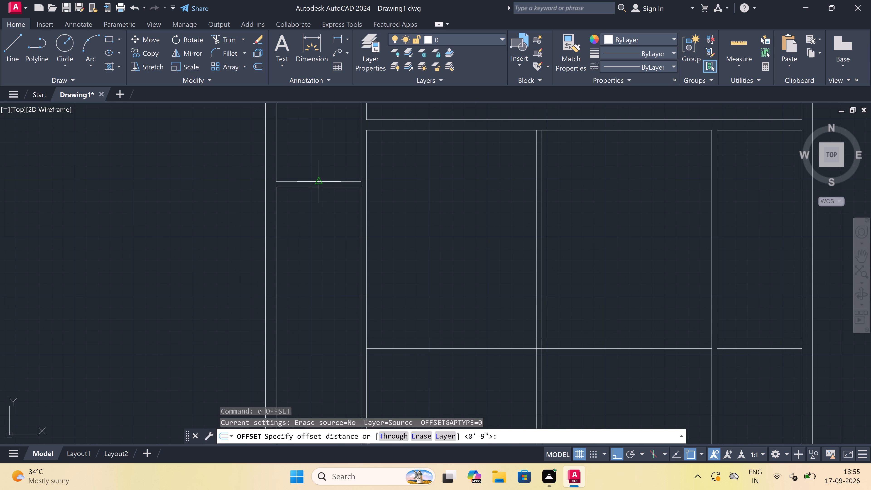
pyautogui.moveTo(317, 189); pyautogui.dragTo(317, 198)
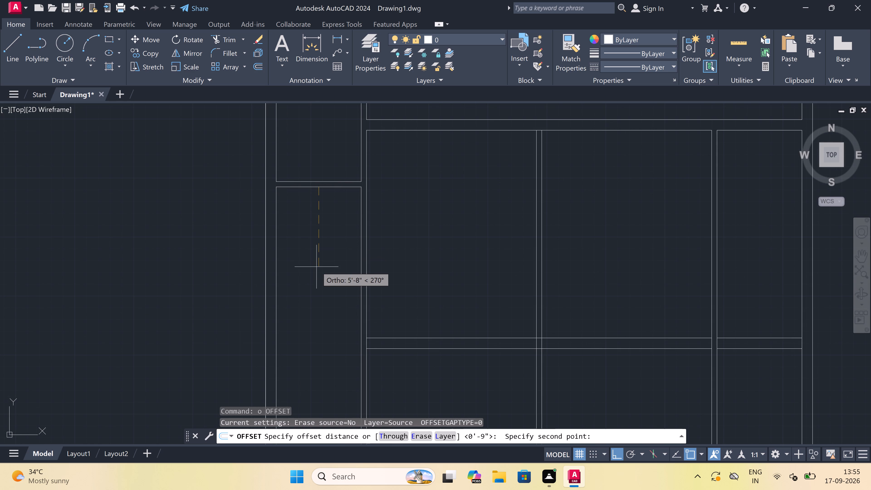
pyautogui.write('8\'6"')
pyautogui.press('space')
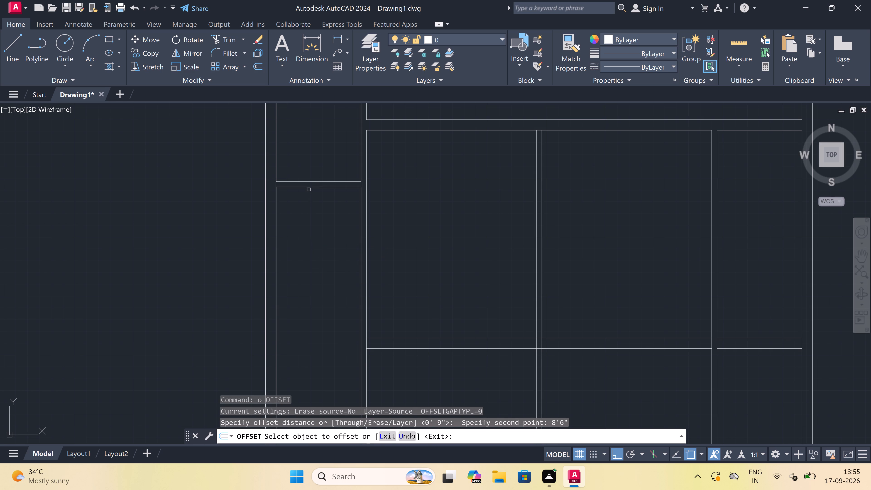
pyautogui.moveTo(309, 189); pyautogui.dragTo(309, 191)
pyautogui.click(309, 256)
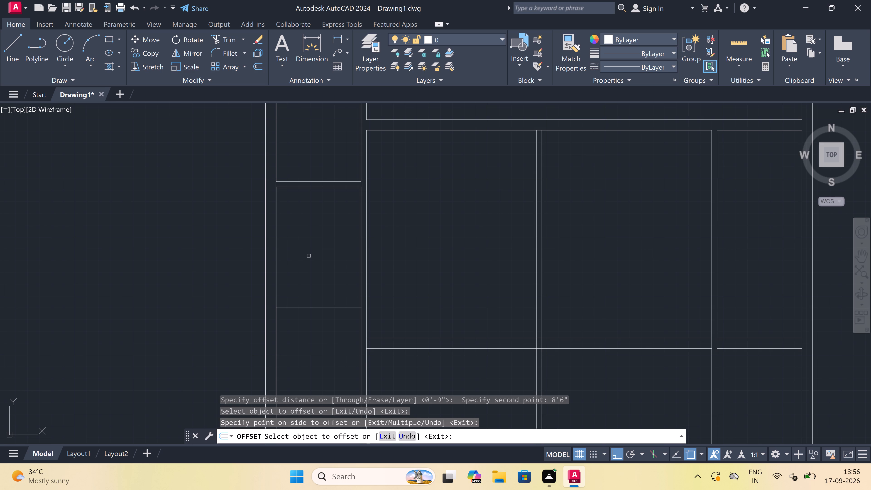
pyautogui.scroll(-1, 310, 255)
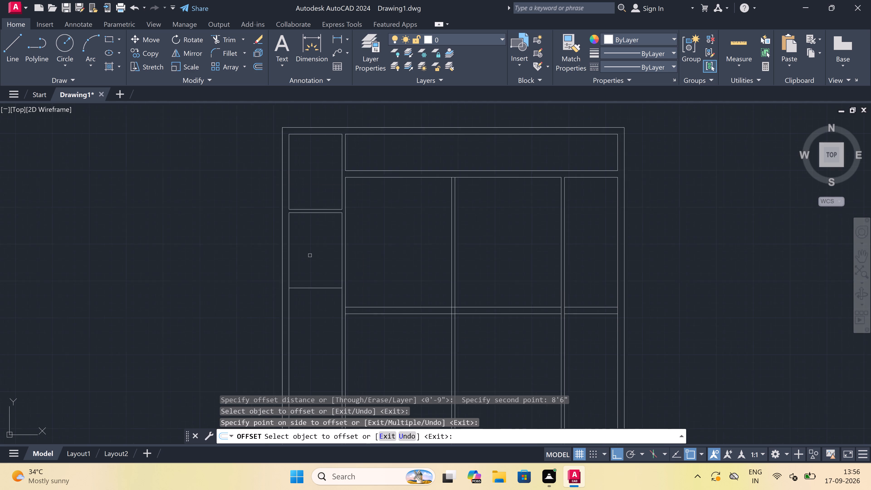
pyautogui.scroll(-1, 310, 255)
pyautogui.scroll(2, 312, 267)
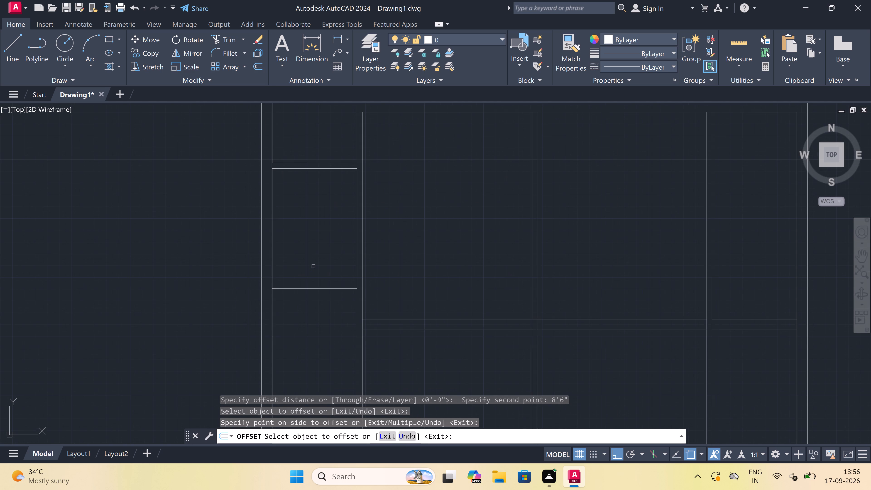
pyautogui.press('Escape')
# Offset the new corridor line 4.5" downward to form a second partition across the left corridor.
pyautogui.press('space')
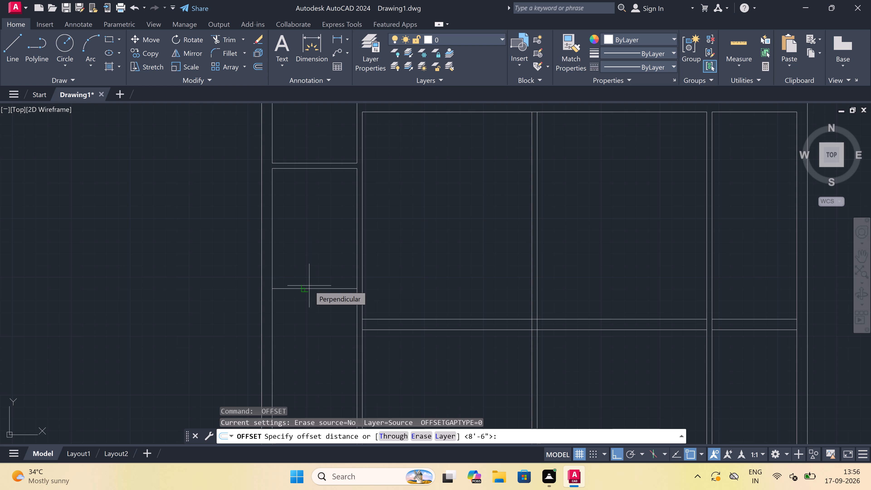
pyautogui.scroll(1, 309, 289)
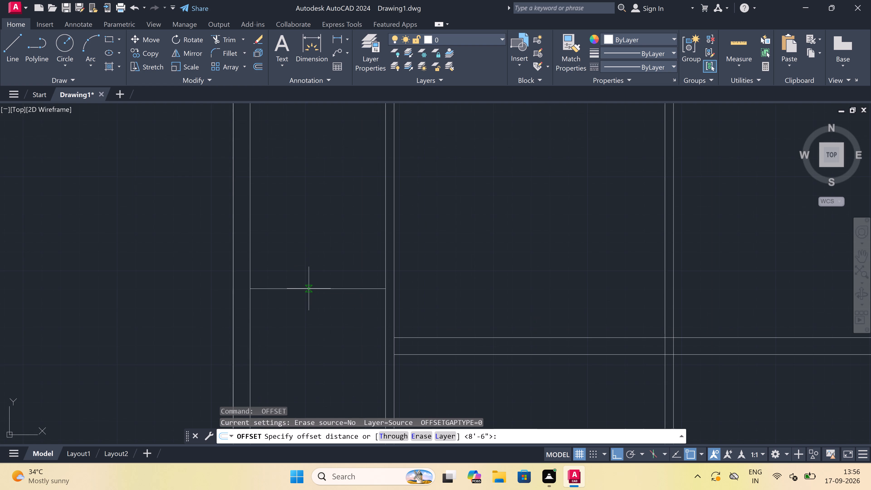
pyautogui.moveTo(308, 289); pyautogui.dragTo(308, 292)
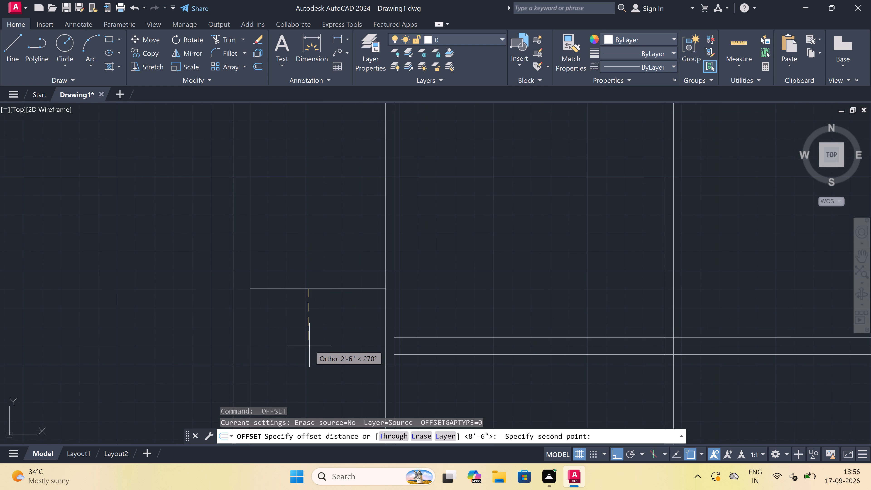
pyautogui.write('4.5')
pyautogui.write('"')
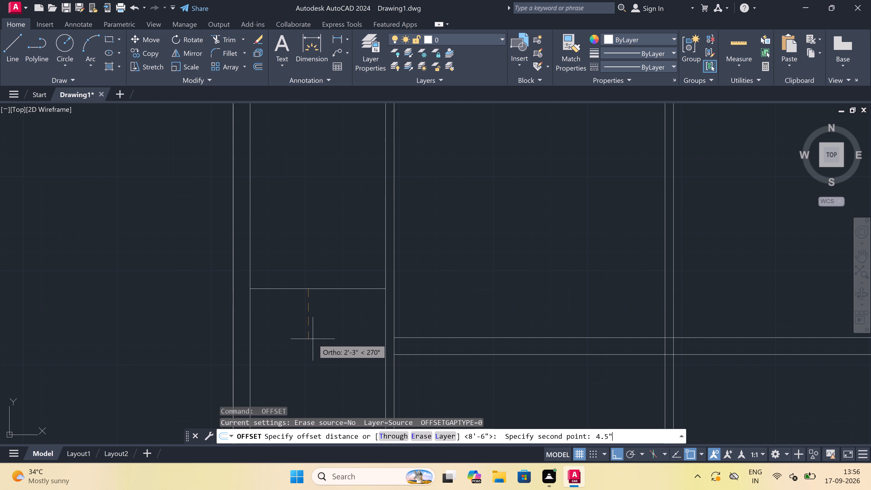
pyautogui.press('space')
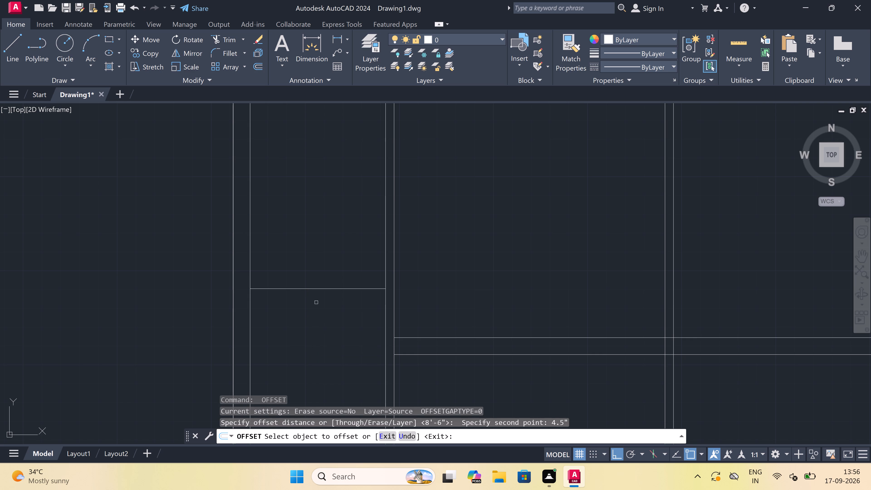
pyautogui.moveTo(313, 289); pyautogui.dragTo(311, 304)
pyautogui.click(309, 340)
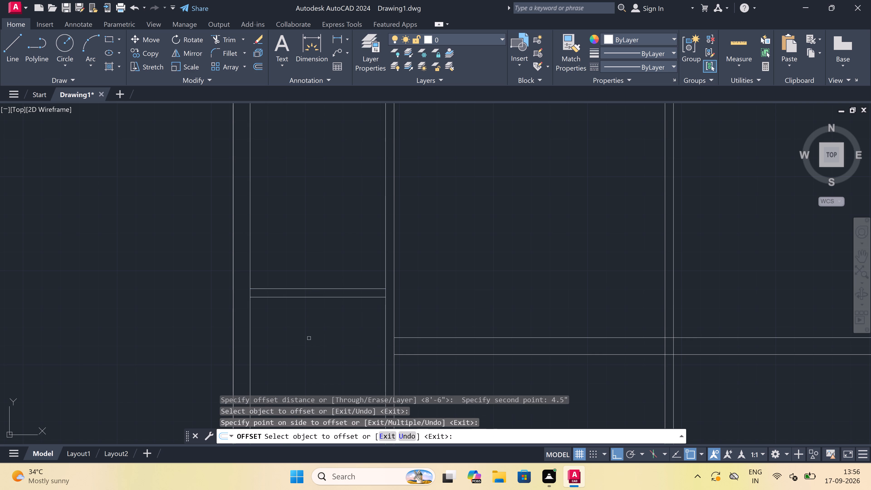
pyautogui.scroll(-4, 318, 300)
pyautogui.scroll(3, 314, 309)
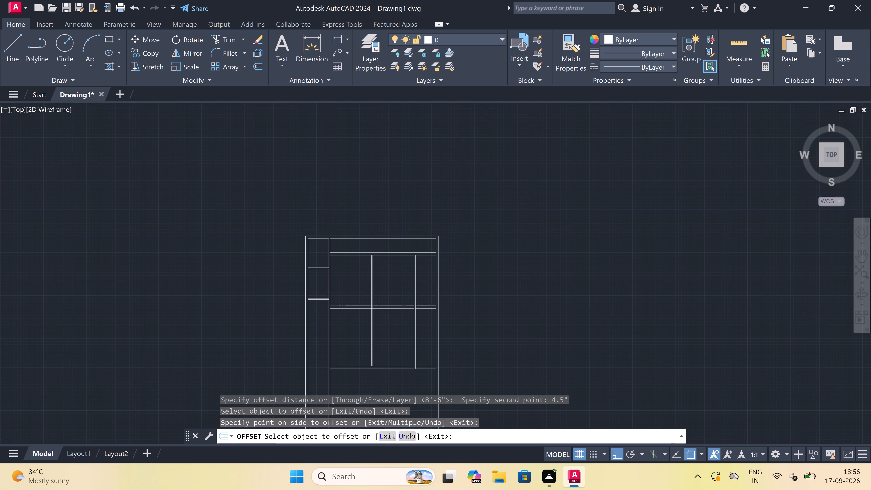
pyautogui.scroll(1, 314, 309)
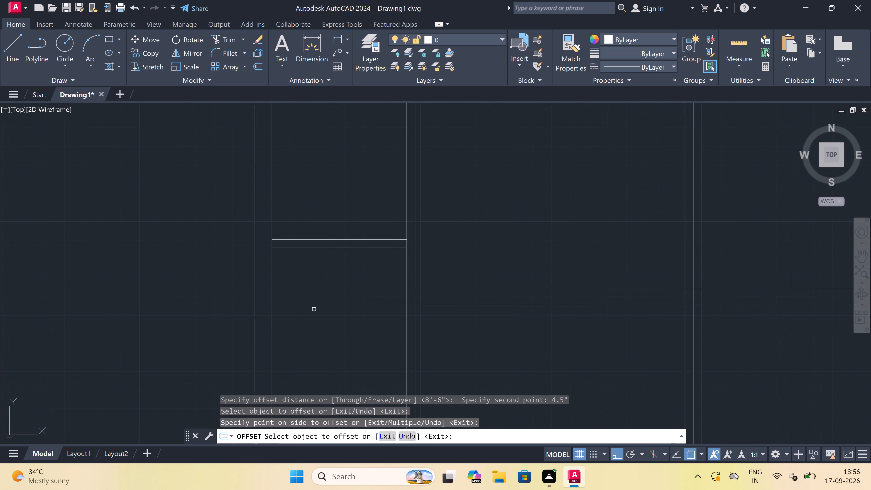
pyautogui.press('Escape')
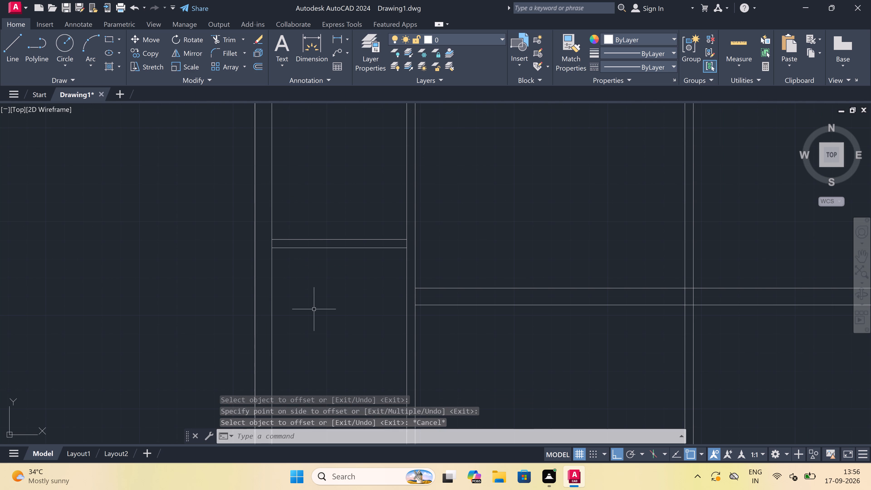
# Offset the lower line of the second partition in the narrow left corridor 8'4.5" downward.
pyautogui.write('o')
pyautogui.press('space')
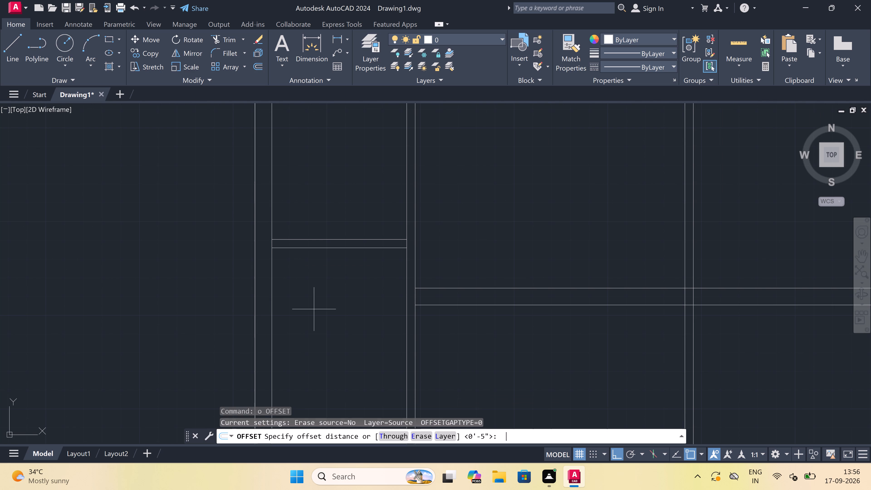
pyautogui.click(306, 246)
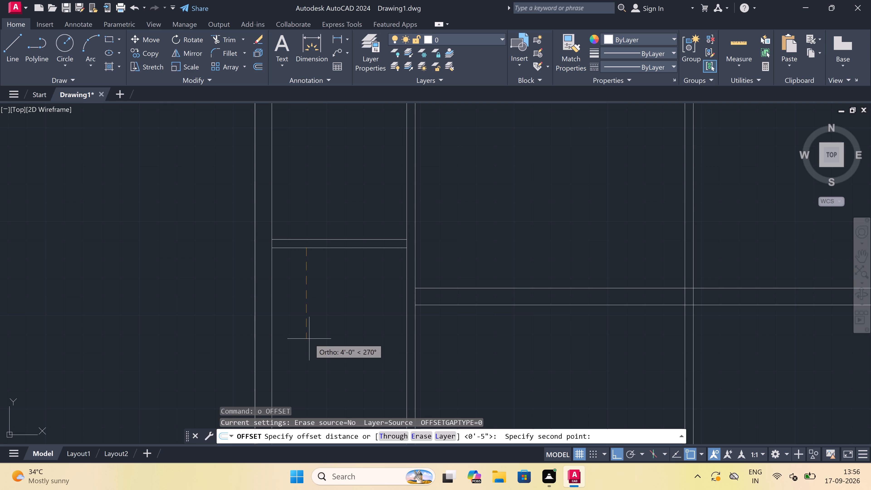
pyautogui.write("8'")
pyautogui.press('4')
pyautogui.write('.5')
pyautogui.write('"')
pyautogui.press('space')
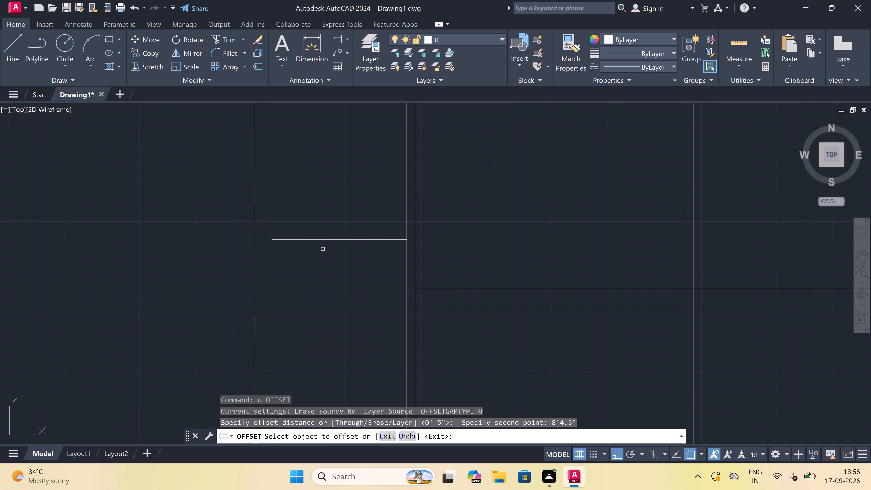
pyautogui.moveTo(323, 249); pyautogui.dragTo(323, 252)
pyautogui.click(324, 260)
pyautogui.scroll(-6, 324, 261)
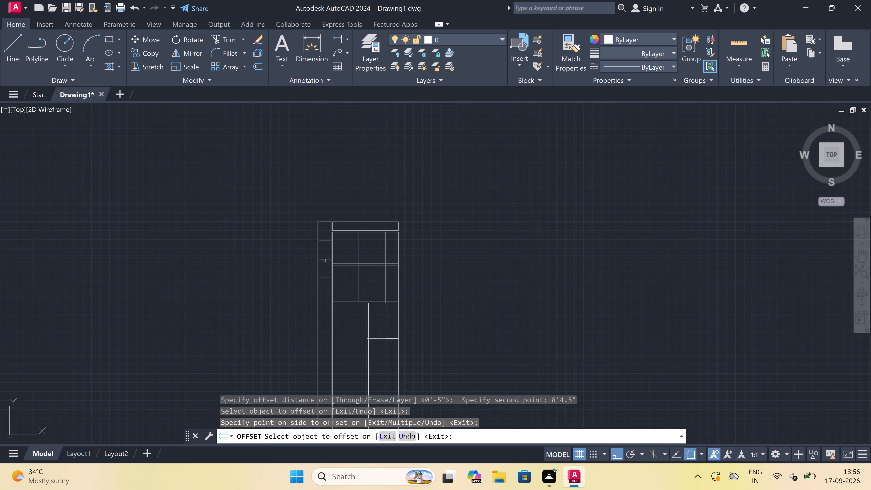
pyautogui.scroll(4, 324, 267)
pyautogui.scroll(-3, 325, 269)
pyautogui.scroll(2, 326, 280)
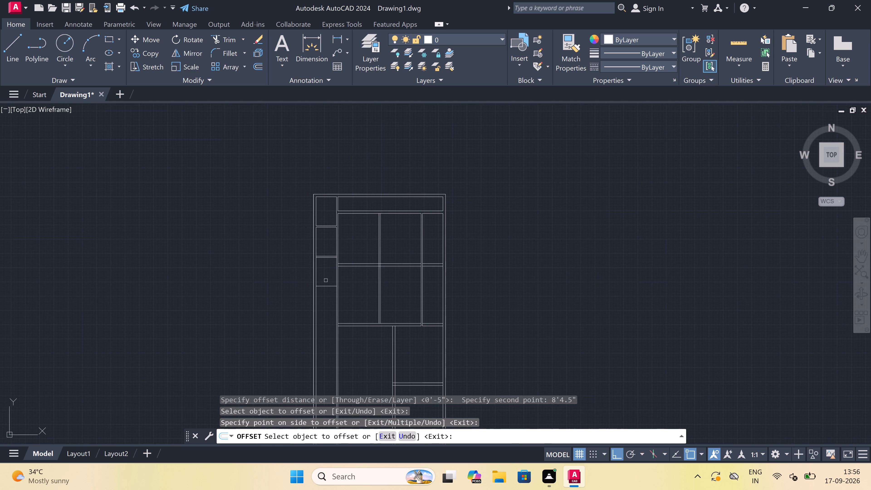
pyautogui.scroll(2, 326, 280)
pyautogui.press('Escape')
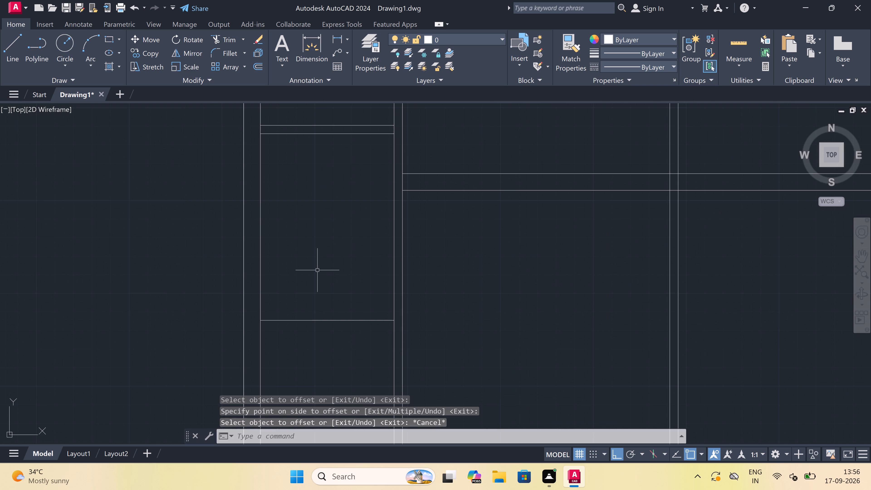
# Offset the new corridor line 4.5" downward to form a third partition across the left corridor.
pyautogui.press('space')
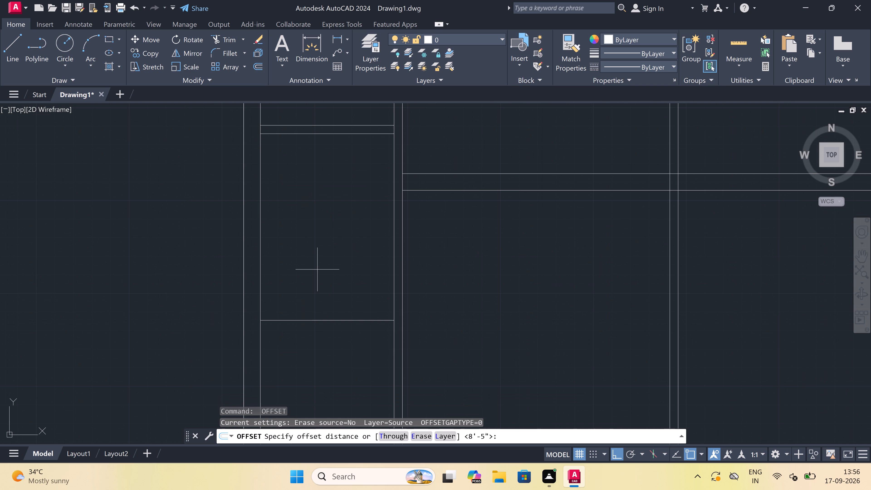
pyautogui.scroll(-1, 317, 269)
pyautogui.scroll(1, 315, 307)
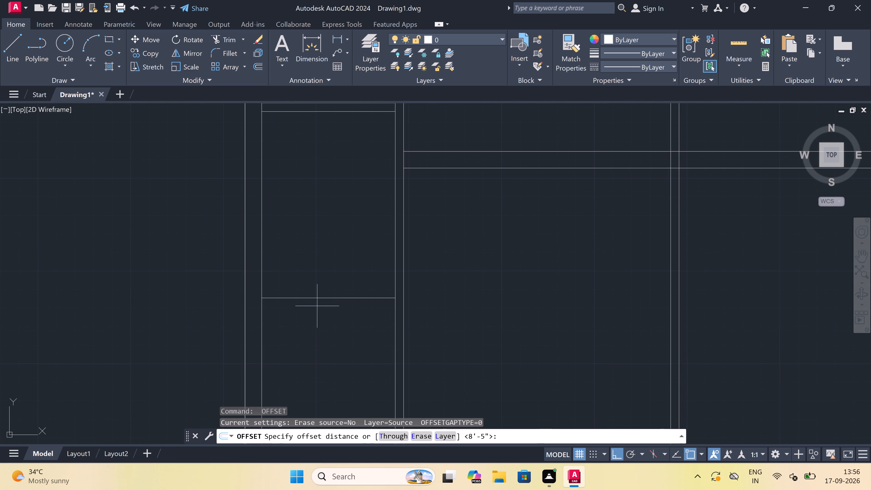
pyautogui.moveTo(319, 297); pyautogui.dragTo(319, 305)
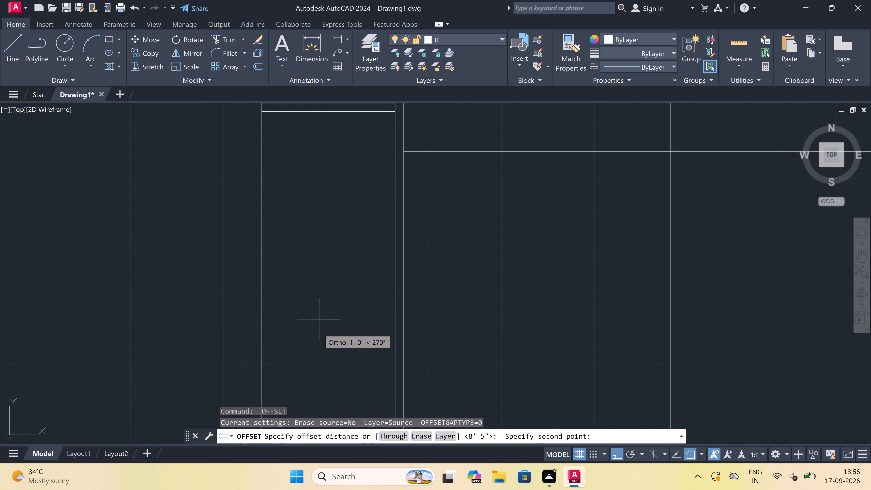
pyautogui.press('4')
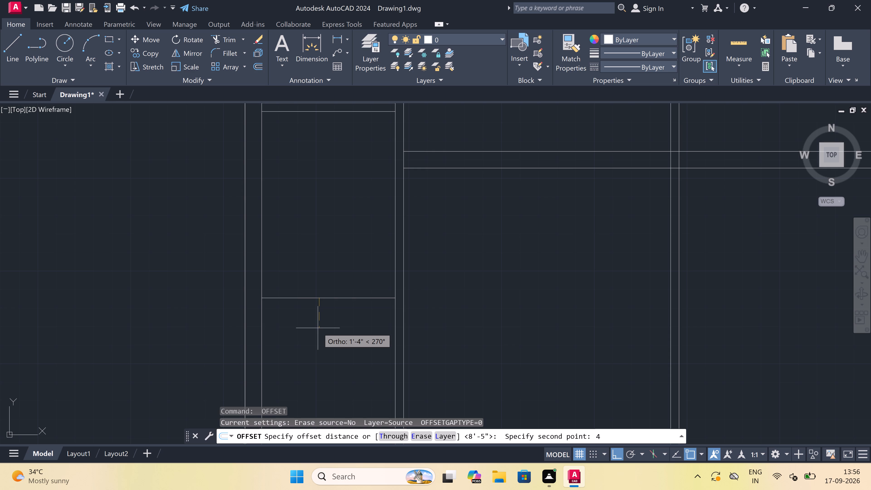
pyautogui.write('.5')
pyautogui.write('"')
pyautogui.press('space')
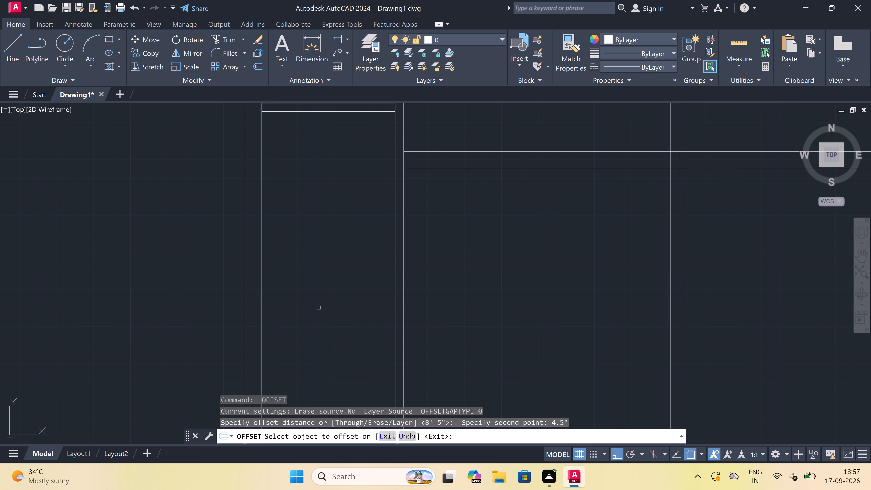
pyautogui.click(315, 296)
pyautogui.click(308, 318)
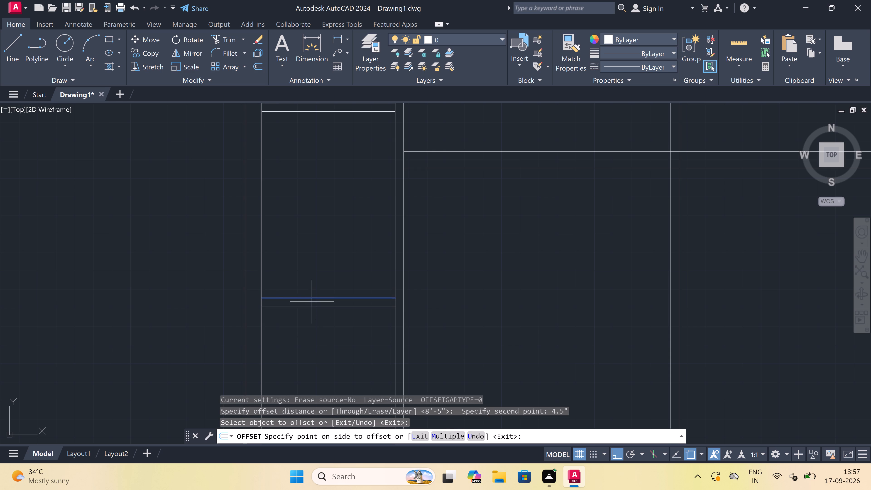
pyautogui.scroll(-2, 308, 318)
pyautogui.scroll(2, 301, 354)
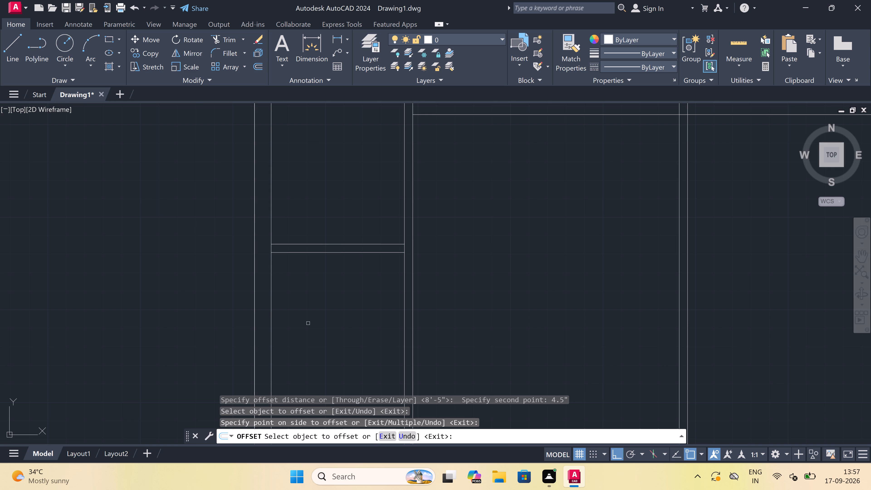
pyautogui.scroll(-3, 308, 323)
pyautogui.scroll(3, 307, 335)
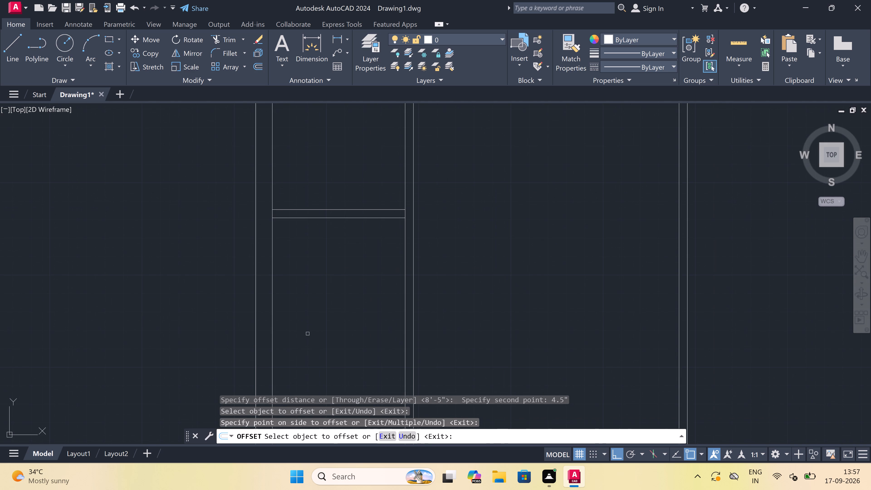
pyautogui.press('Escape')
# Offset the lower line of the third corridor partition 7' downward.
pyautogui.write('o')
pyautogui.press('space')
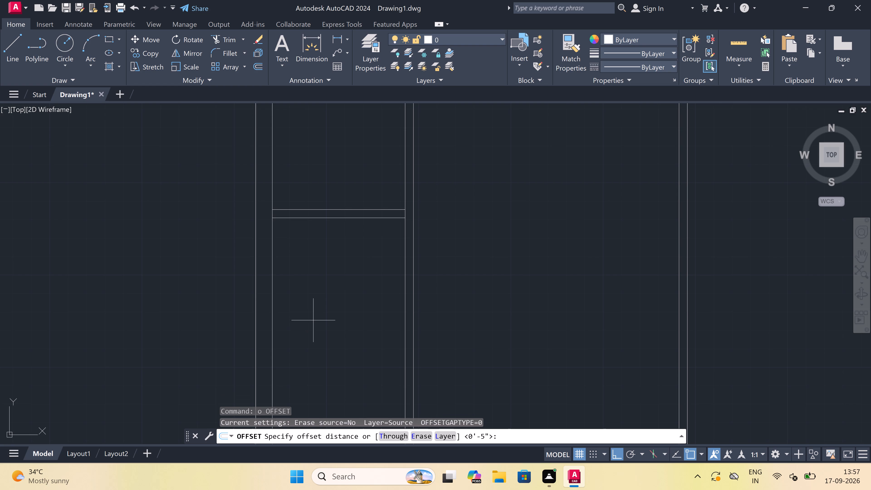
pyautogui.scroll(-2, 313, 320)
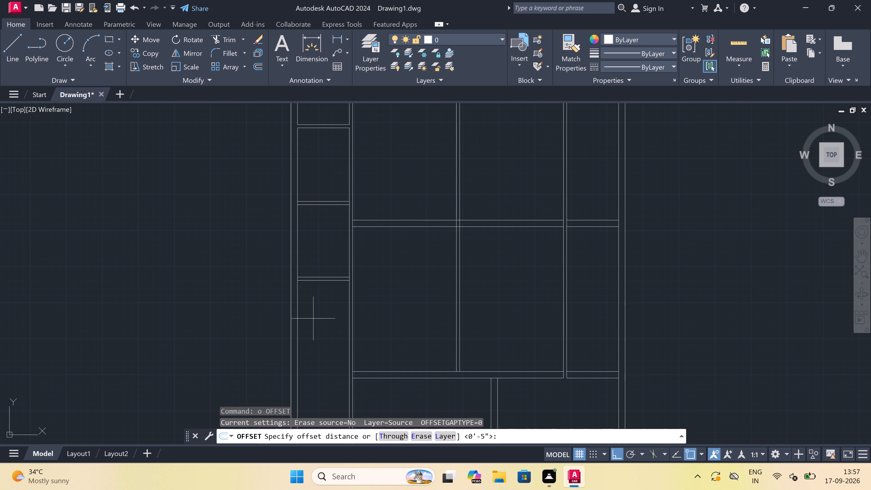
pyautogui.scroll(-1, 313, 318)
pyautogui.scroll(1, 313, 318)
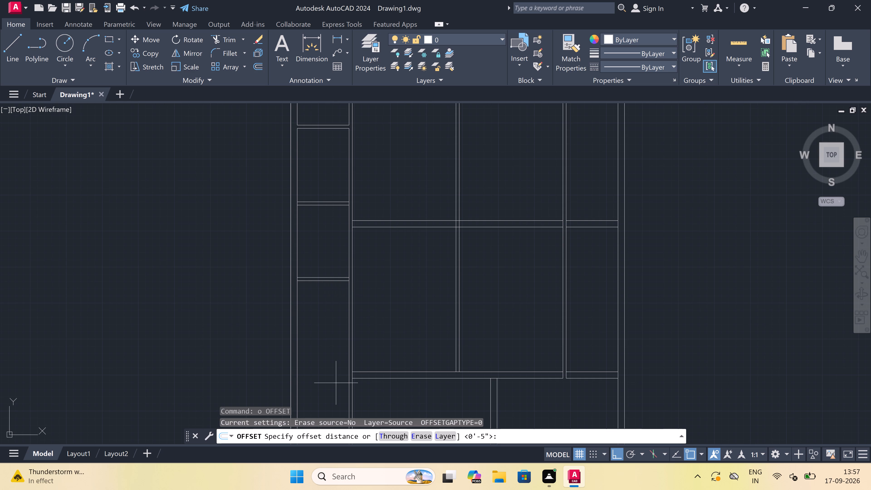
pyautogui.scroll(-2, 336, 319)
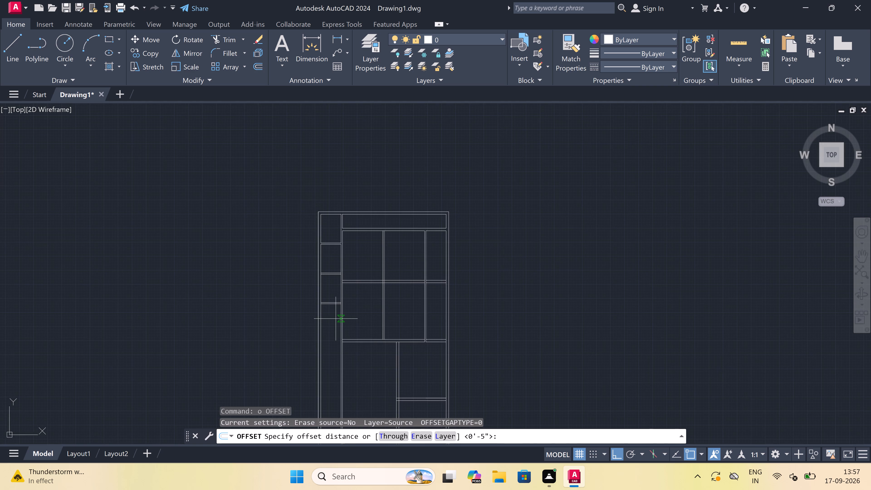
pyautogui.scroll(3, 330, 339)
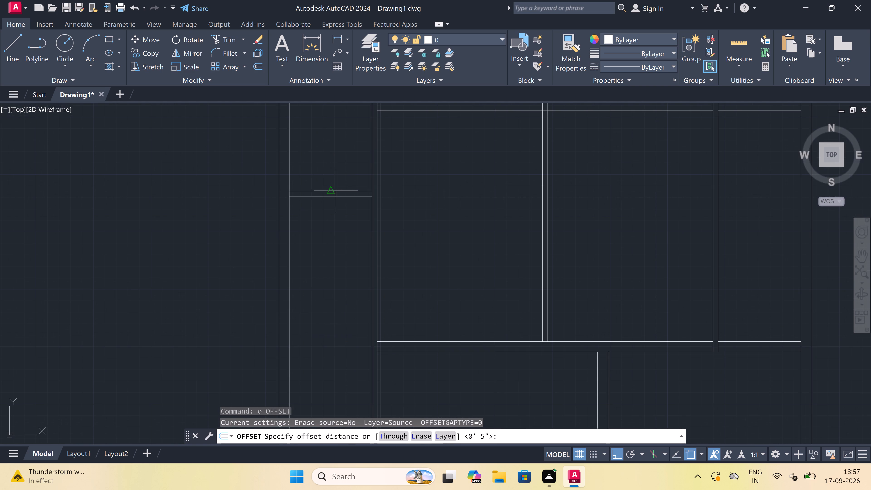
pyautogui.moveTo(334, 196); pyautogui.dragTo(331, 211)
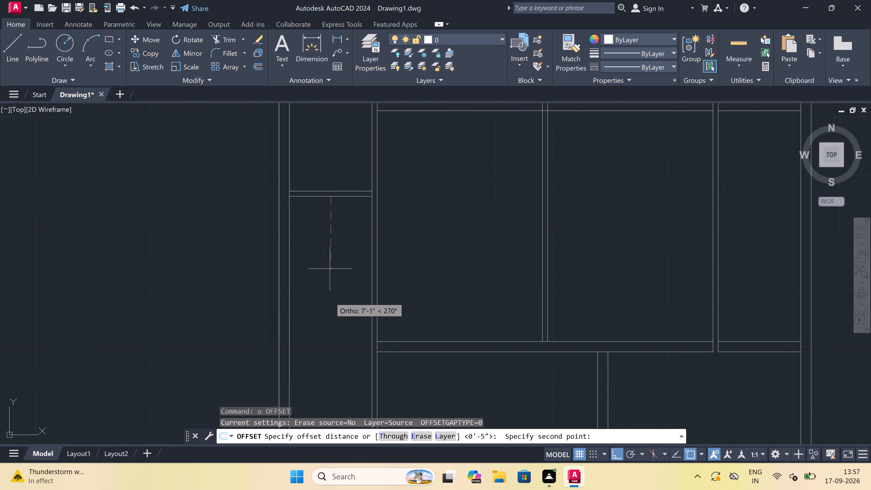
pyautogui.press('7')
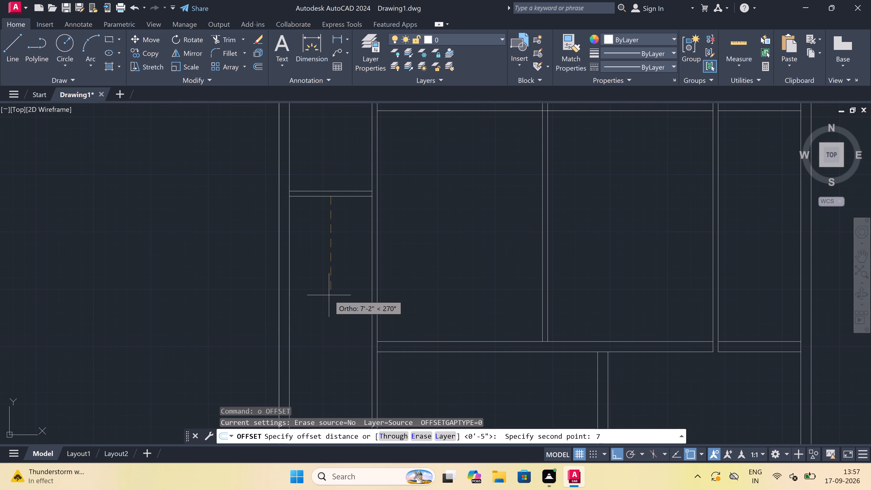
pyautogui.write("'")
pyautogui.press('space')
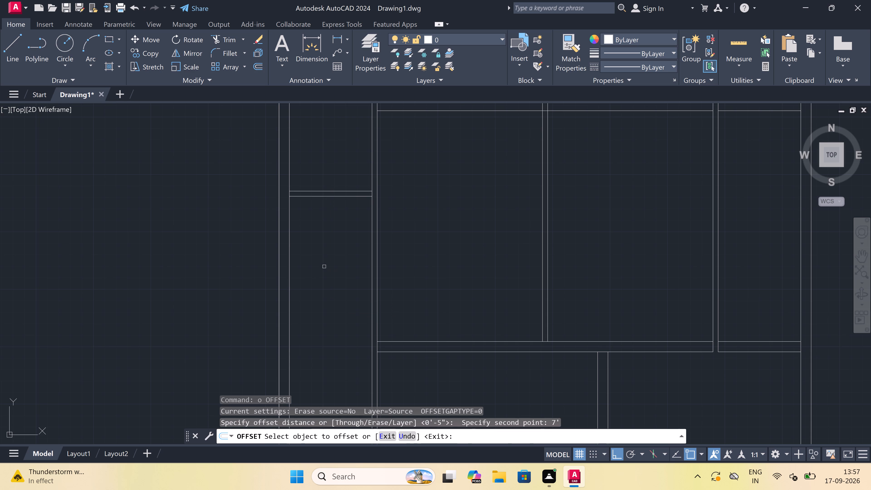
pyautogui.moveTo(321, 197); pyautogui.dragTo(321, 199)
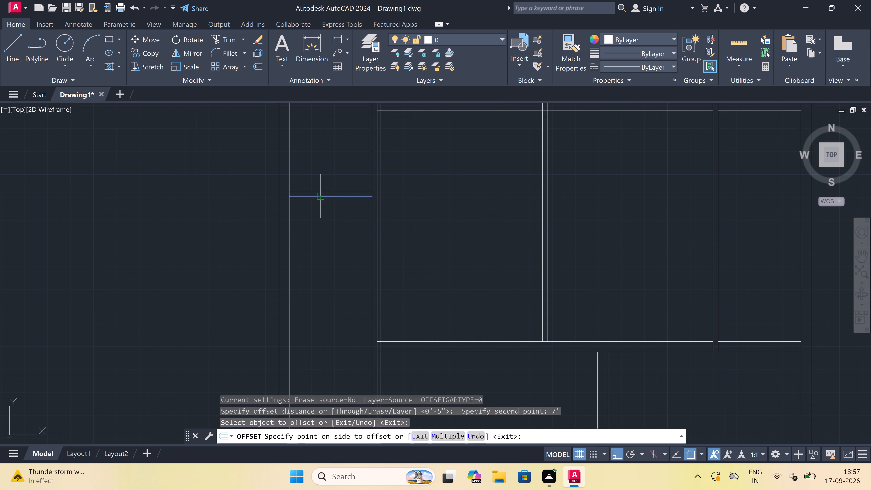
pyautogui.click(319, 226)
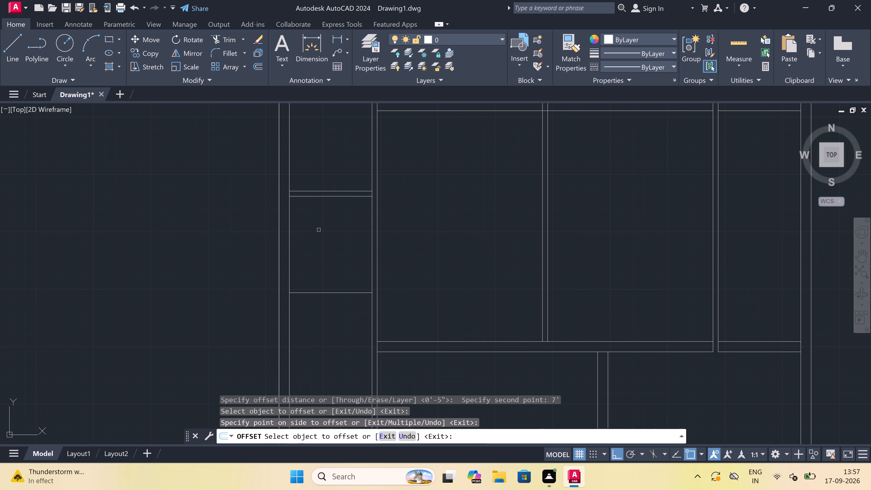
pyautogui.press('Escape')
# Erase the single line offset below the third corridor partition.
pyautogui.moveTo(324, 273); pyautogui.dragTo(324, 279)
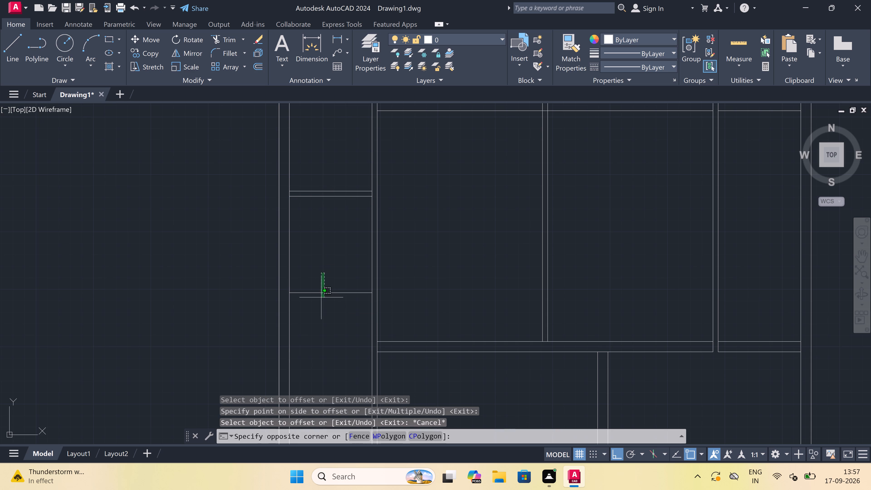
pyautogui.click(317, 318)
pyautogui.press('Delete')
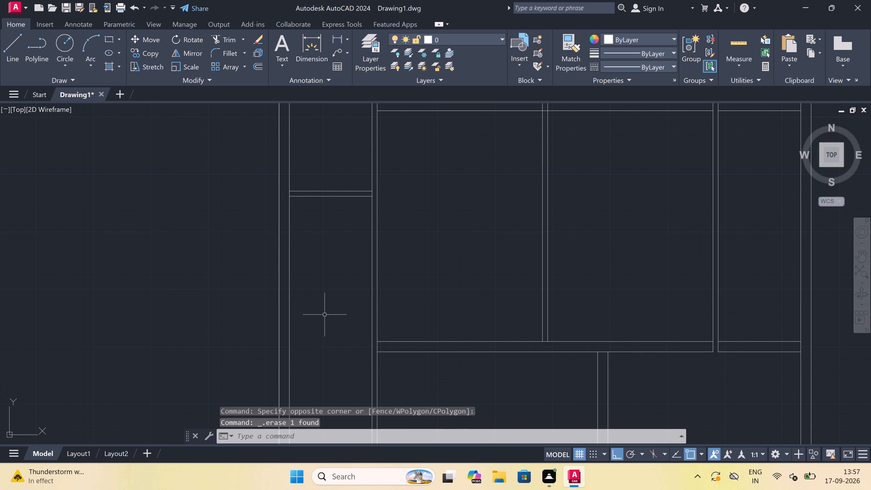
# Draw a line extending the third cross wall's upper line across the left corridor to the outer wall's outer face.
pyautogui.press('l')
pyautogui.press('space')
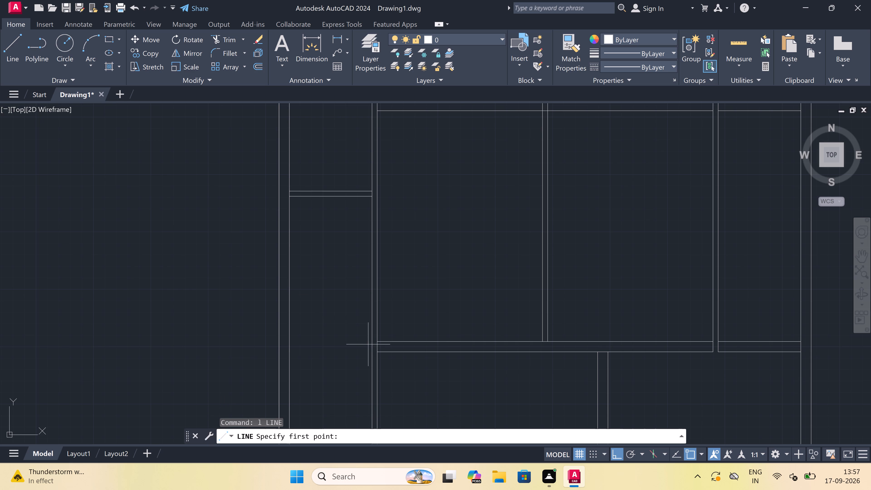
pyautogui.click(378, 344)
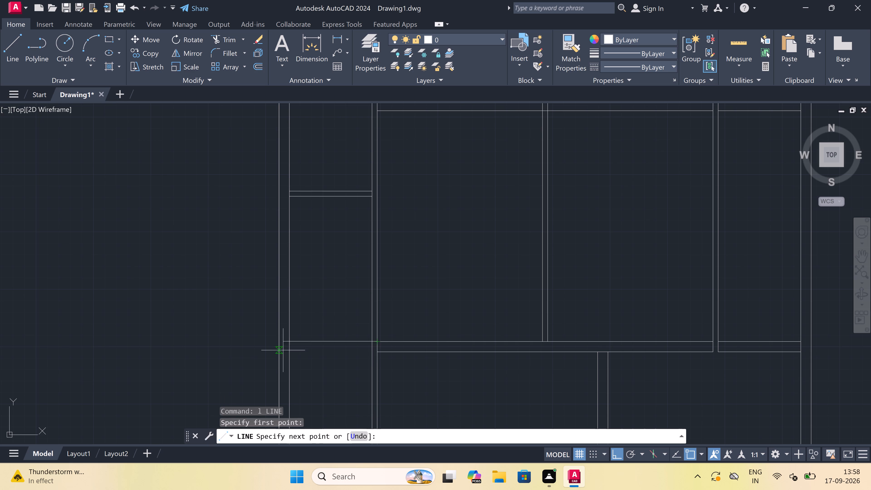
pyautogui.click(279, 341)
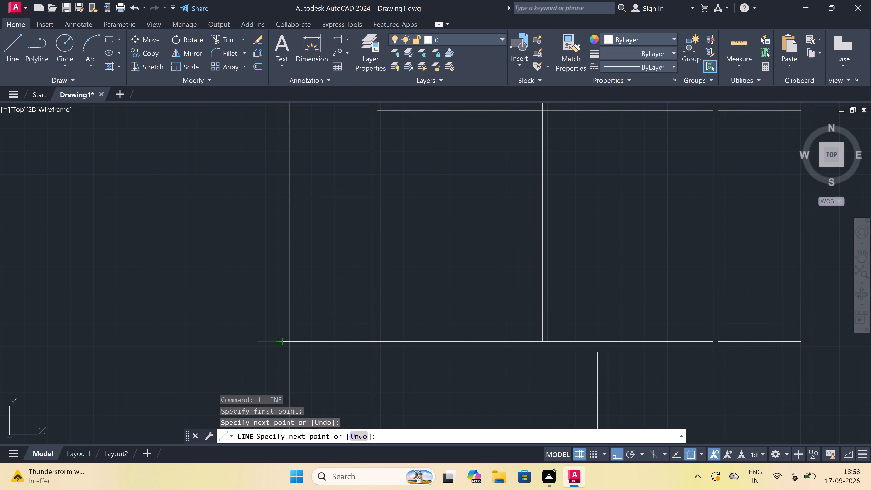
pyautogui.press('Escape')
# Draw a line extending the third cross wall's lower line across the left corridor to the outer wall's outer face.
pyautogui.press('space')
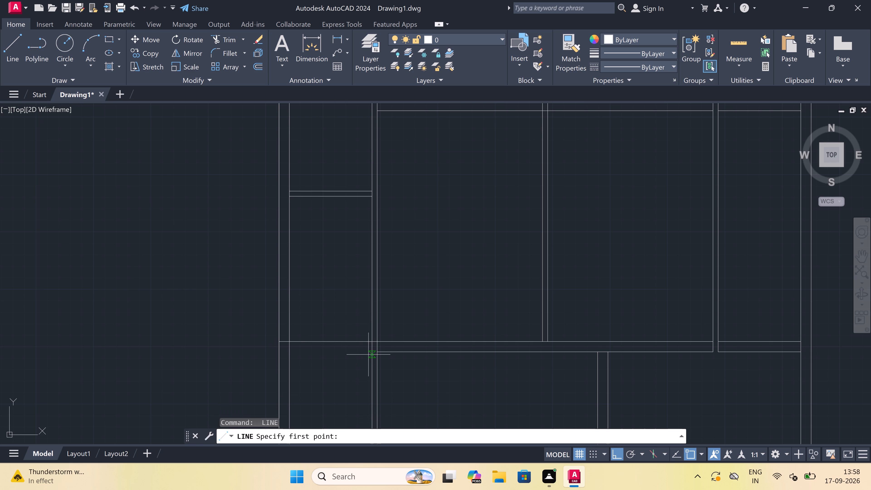
pyautogui.moveTo(377, 353); pyautogui.dragTo(373, 352)
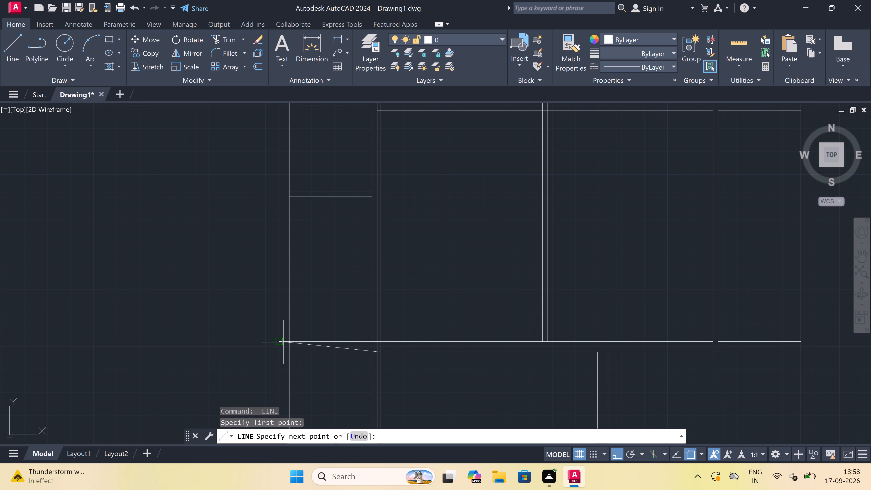
pyautogui.click(279, 355)
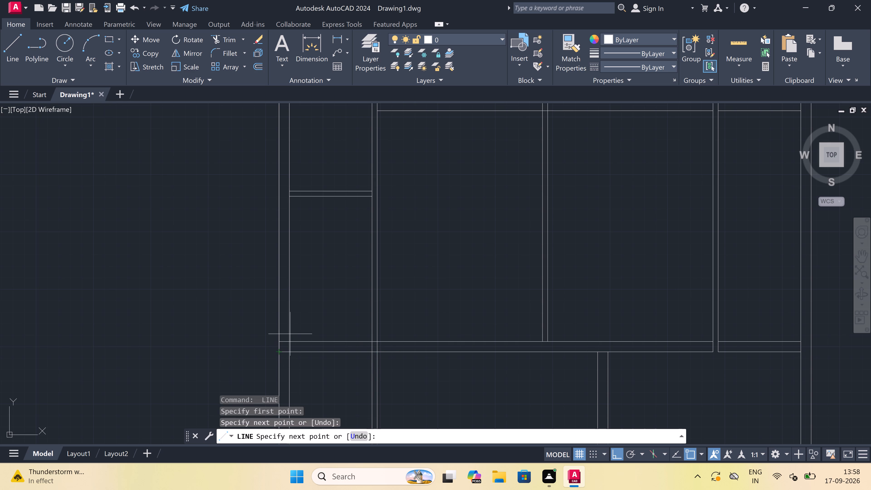
pyautogui.press('Escape')
# Offset the third cross wall's extended upper line 7' upward in the left corridor.
pyautogui.press('o')
pyautogui.press('space')
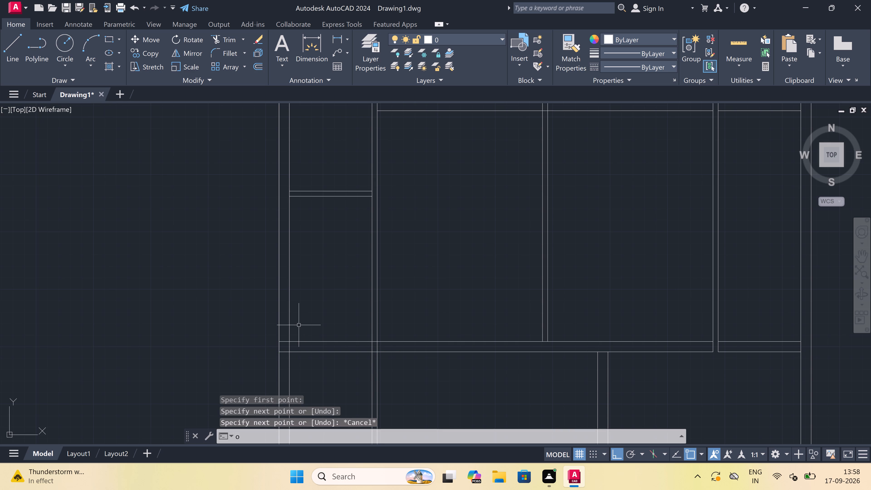
pyautogui.click(323, 339)
pyautogui.write("7'")
pyautogui.press('space')
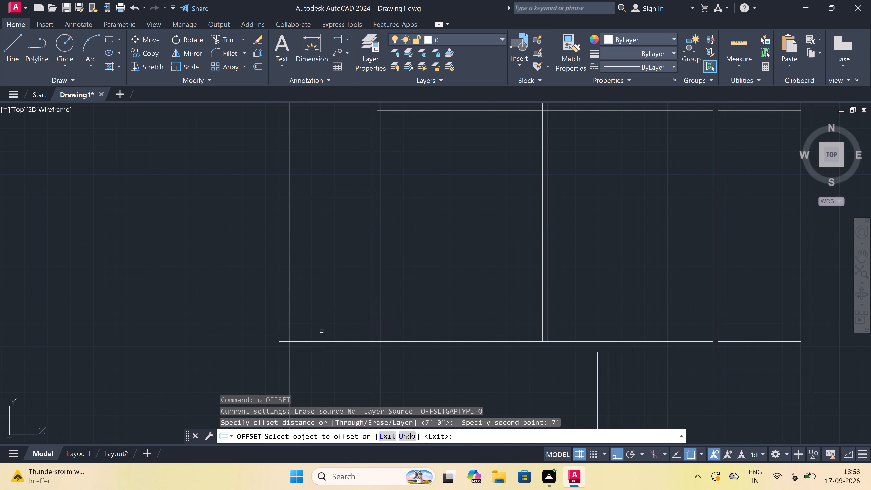
pyautogui.moveTo(319, 342); pyautogui.dragTo(319, 338)
pyautogui.click(314, 289)
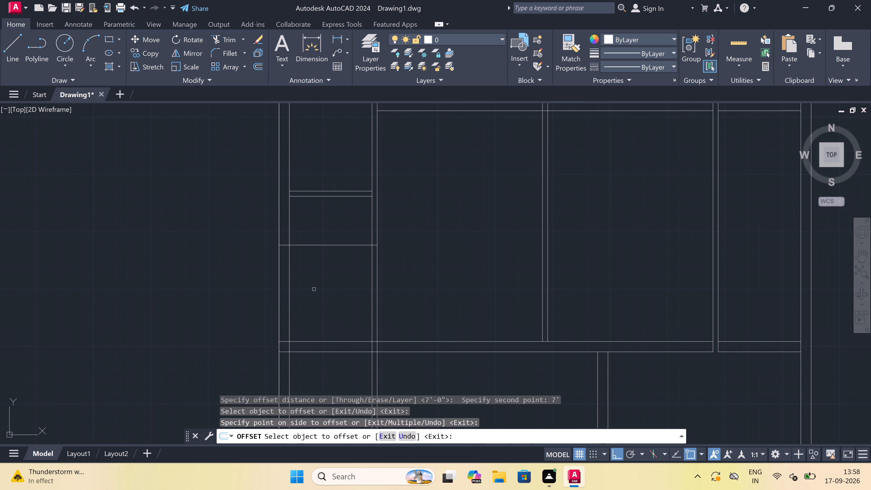
pyautogui.scroll(-1, 309, 260)
pyautogui.scroll(-1, 303, 230)
pyautogui.scroll(3, 303, 230)
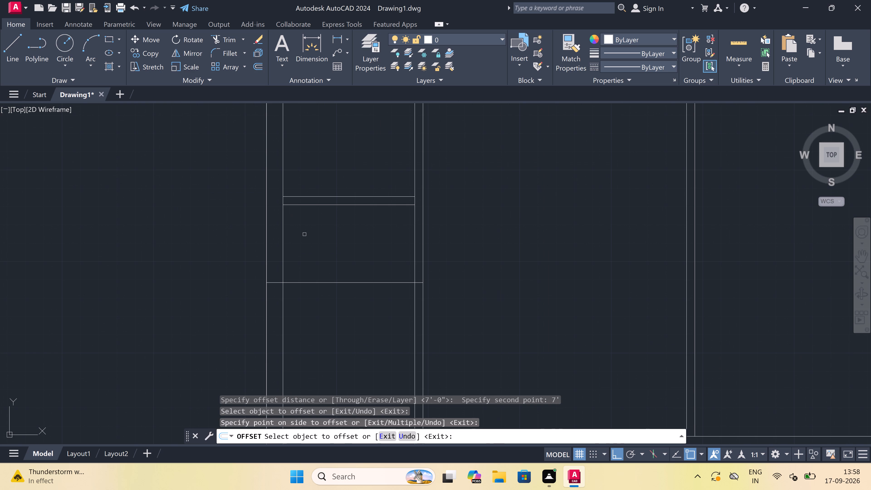
pyautogui.press('Escape')
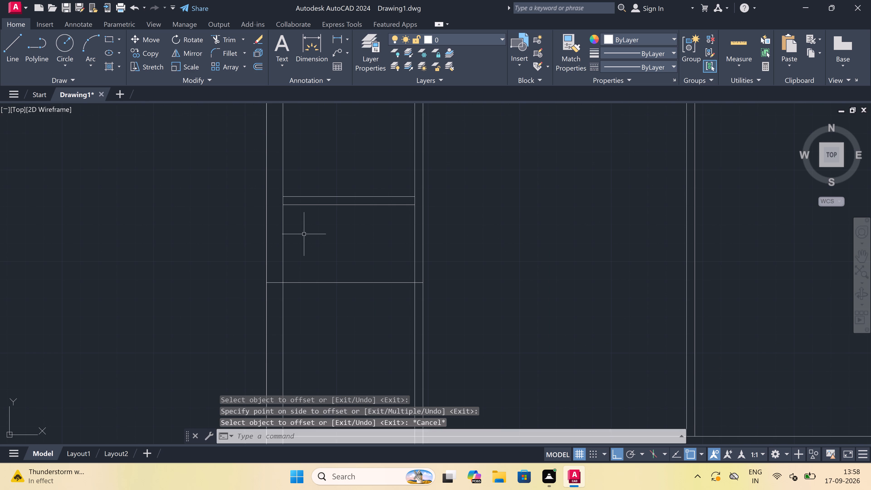
# Offset the new corridor line 4.5" upward to form a fourth partition across the left corridor.
pyautogui.press('space')
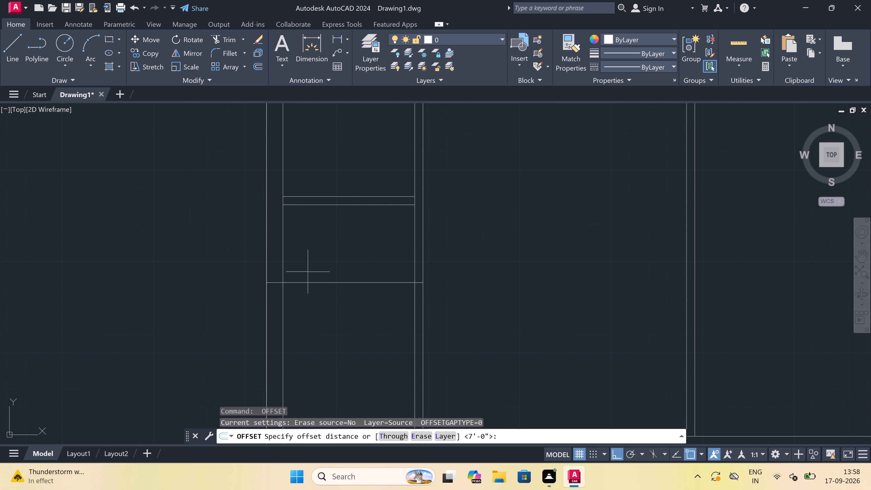
pyautogui.click(318, 280)
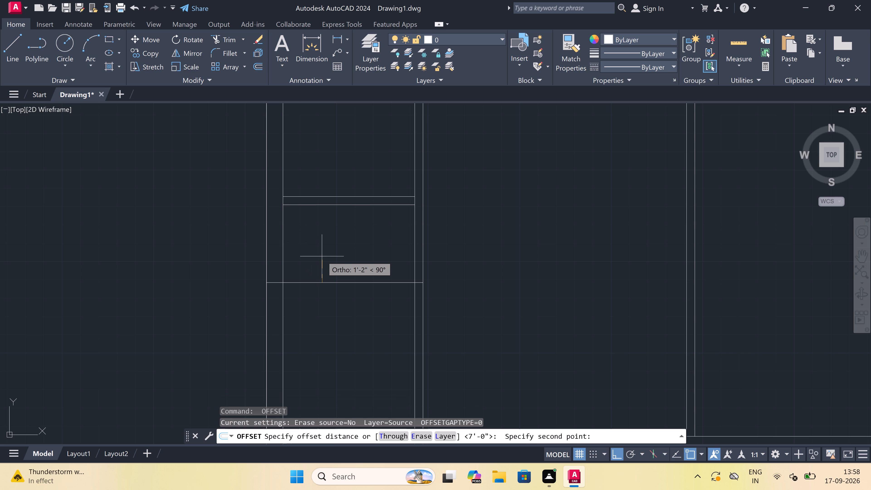
pyautogui.write('4.5"')
pyautogui.press('space')
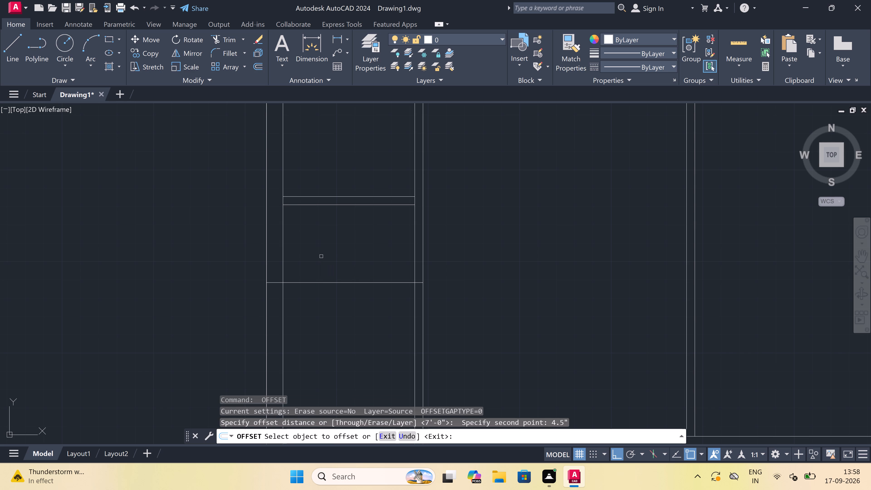
pyautogui.click(319, 283)
pyautogui.click(309, 260)
pyautogui.press('Escape')
# Trim the fourth partition's line ends inside the outer wall and the wall's inner face between the partition lines.
pyautogui.write('tr')
pyautogui.press('space')
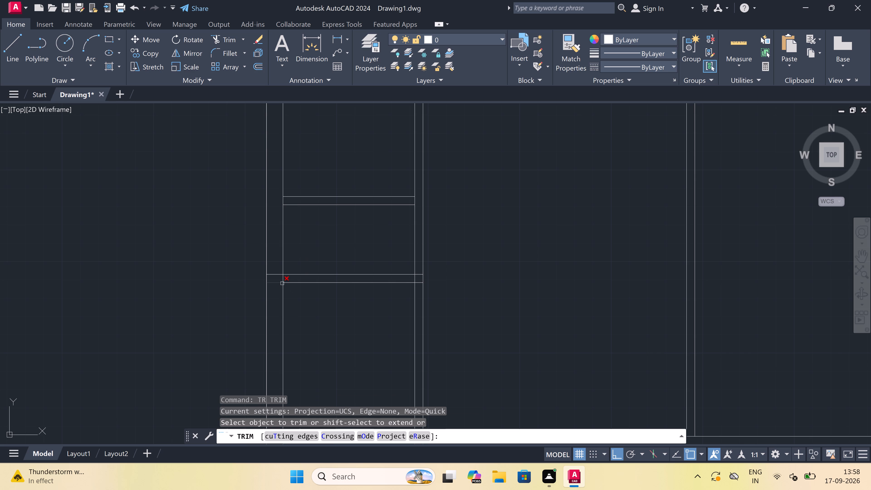
pyautogui.click(281, 282)
pyautogui.click(279, 274)
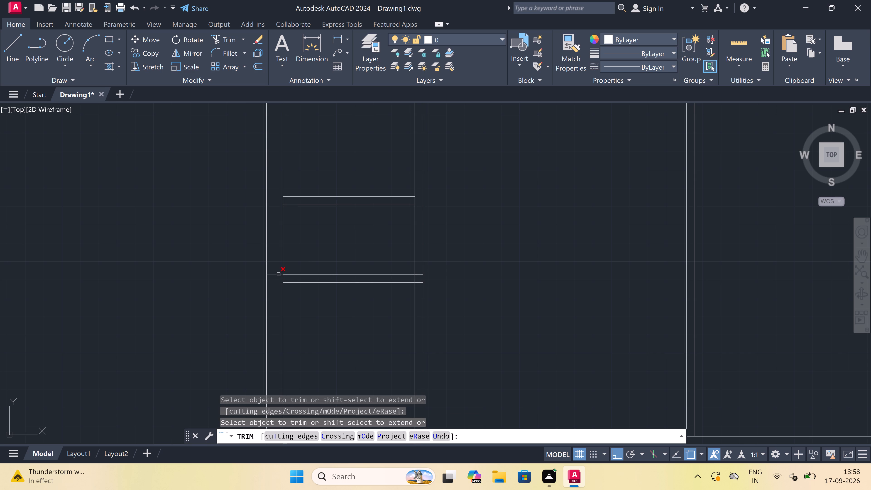
pyautogui.scroll(2, 281, 277)
pyautogui.click(281, 277)
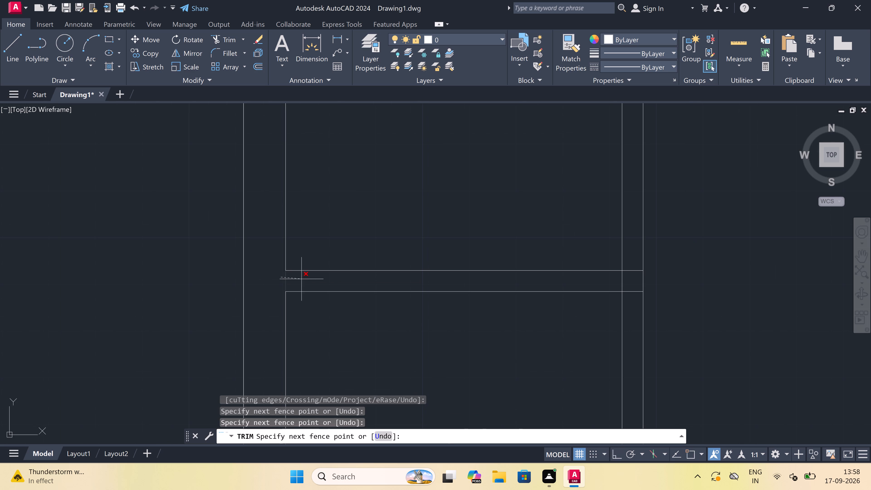
pyautogui.click(302, 279)
pyautogui.scroll(-4, 305, 272)
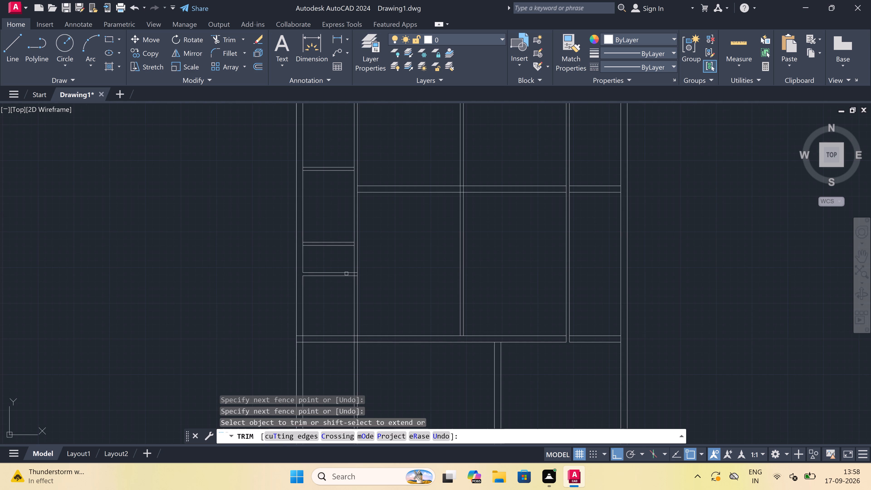
# Trim the fourth partition's line ends inside the corridor's right wall and that wall's near face between the partition lines.
pyautogui.scroll(6, 346, 274)
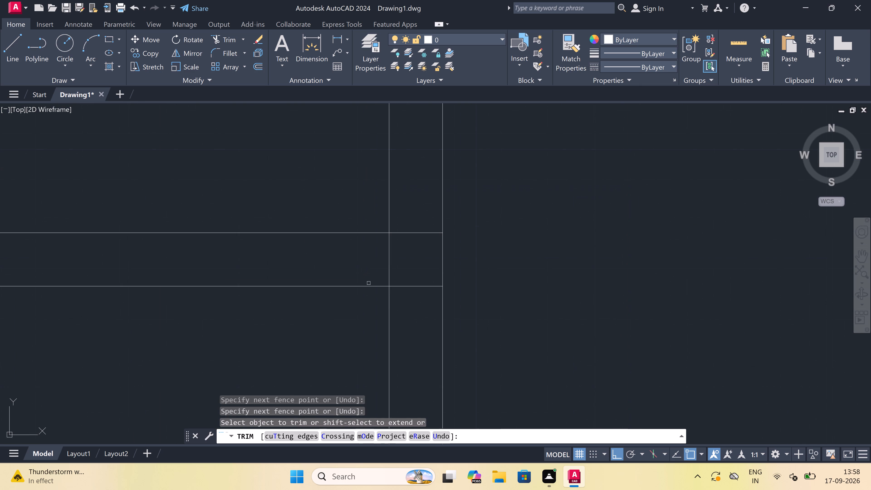
pyautogui.click(404, 309)
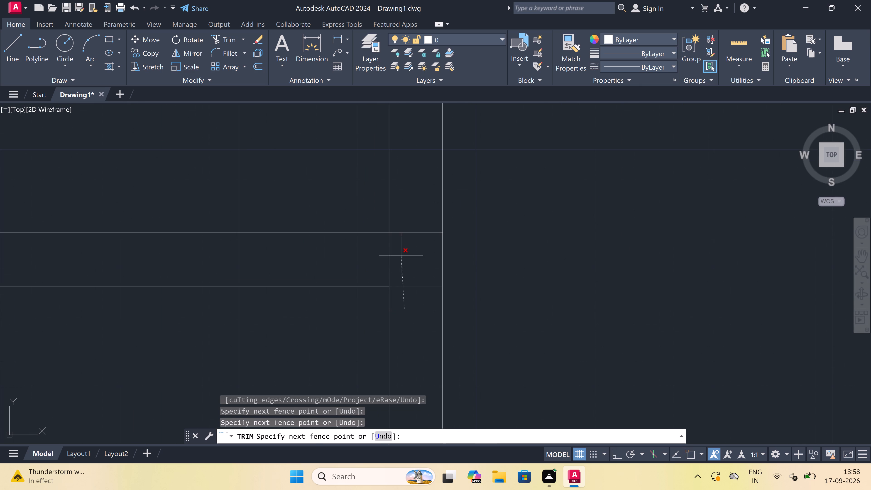
pyautogui.click(401, 235)
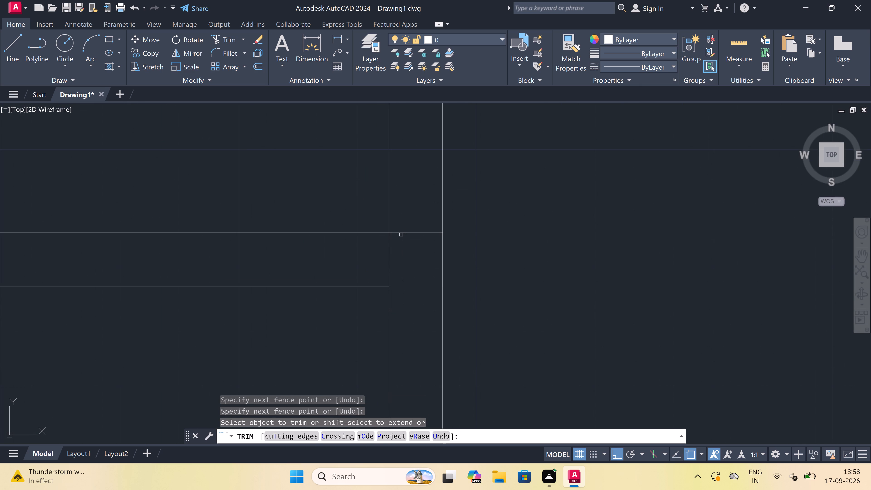
pyautogui.click(401, 235)
pyautogui.click(401, 227)
pyautogui.click(393, 255)
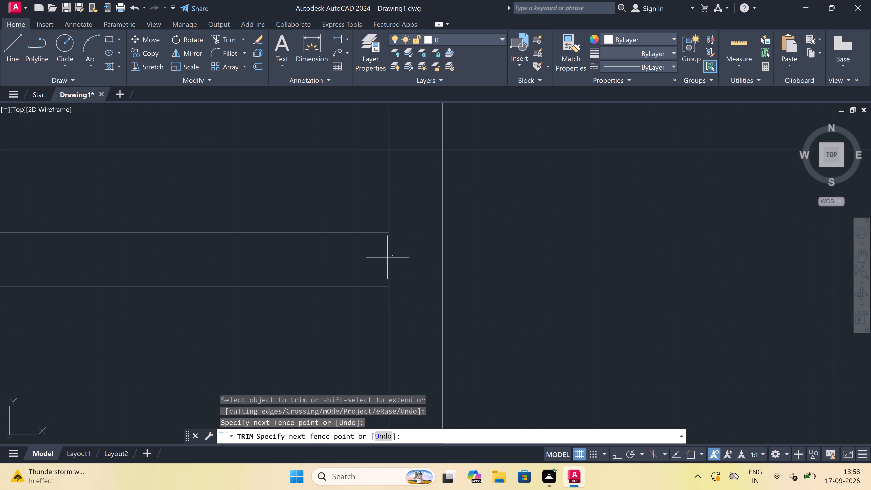
pyautogui.click(382, 259)
pyautogui.scroll(-4, 382, 259)
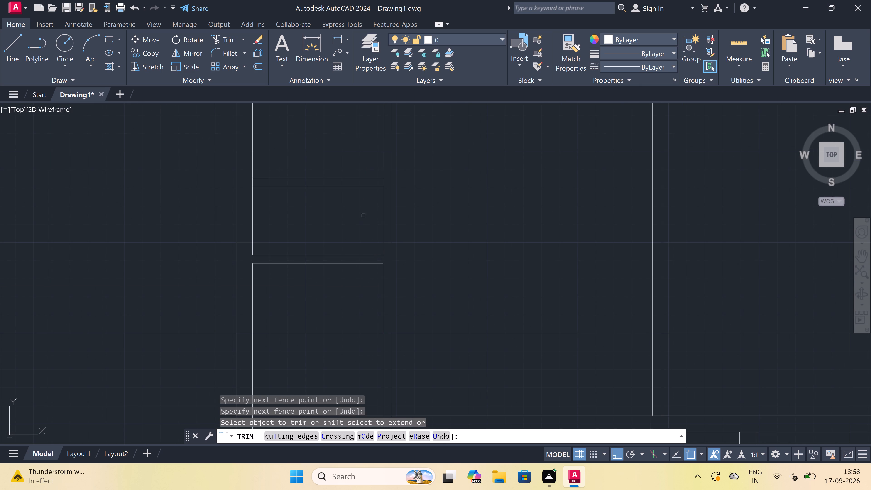
# Trim the outer wall's inner face and the right corridor wall's near face between the third corridor partition's lines.
pyautogui.scroll(2, 358, 196)
pyautogui.scroll(-5, 366, 192)
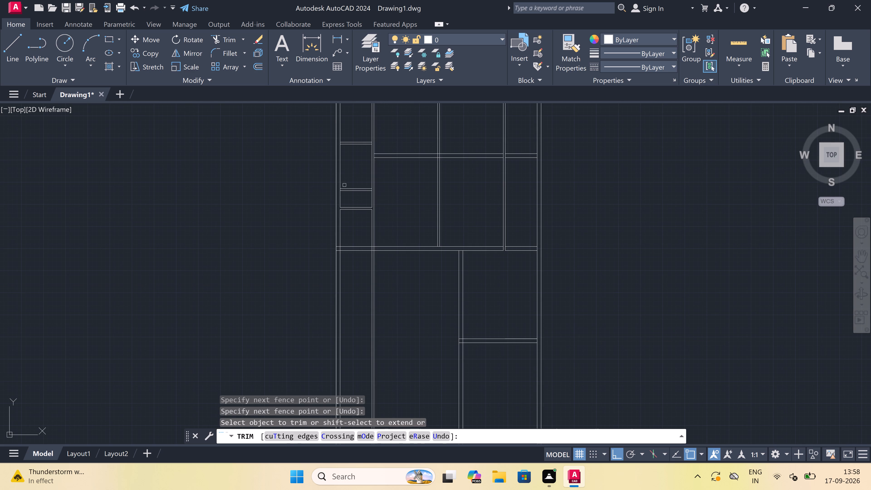
pyautogui.scroll(5, 344, 185)
pyautogui.scroll(1, 315, 225)
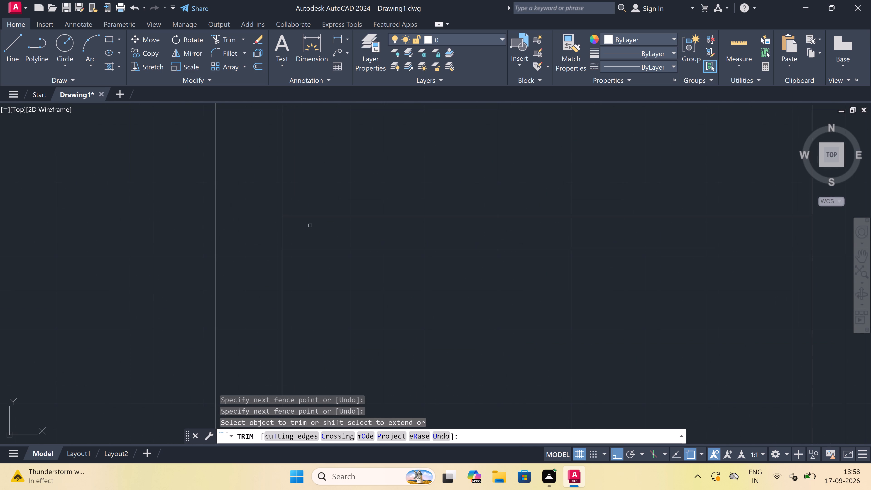
pyautogui.click(301, 226)
pyautogui.click(274, 230)
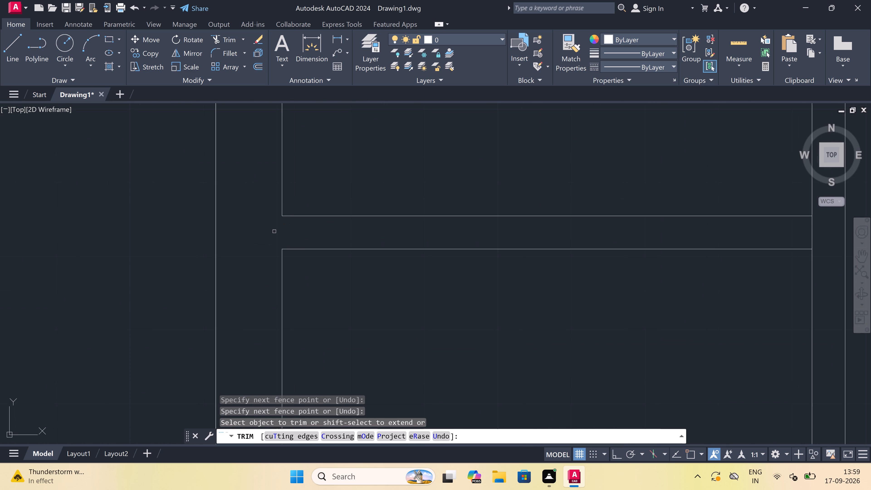
pyautogui.scroll(-4, 274, 231)
pyautogui.scroll(2, 352, 232)
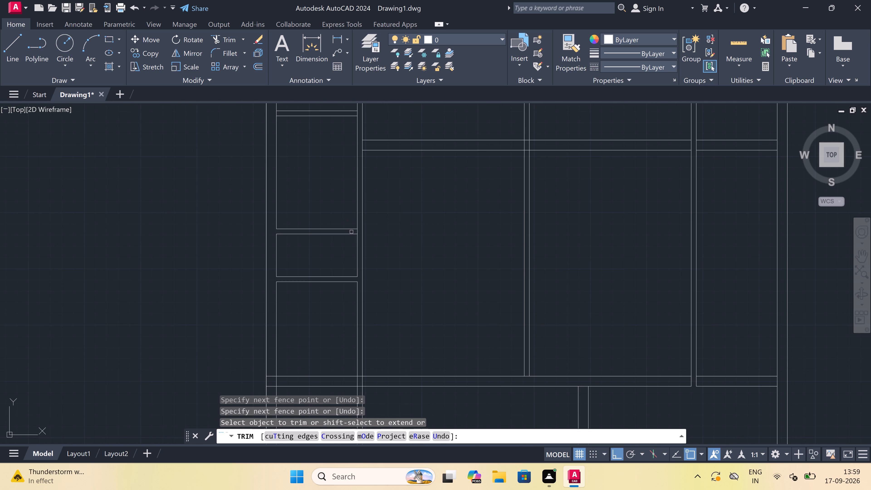
pyautogui.scroll(2, 352, 232)
pyautogui.click(357, 233)
pyautogui.click(390, 224)
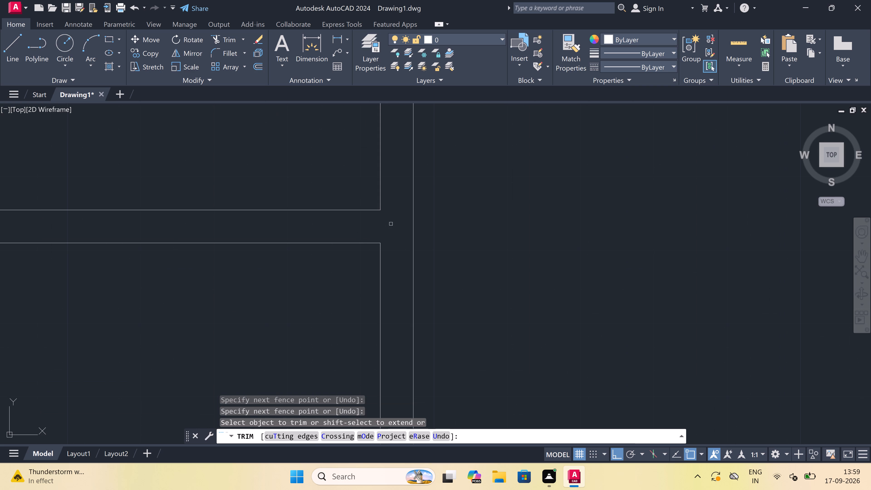
pyautogui.scroll(-6, 391, 224)
pyautogui.scroll(1, 371, 247)
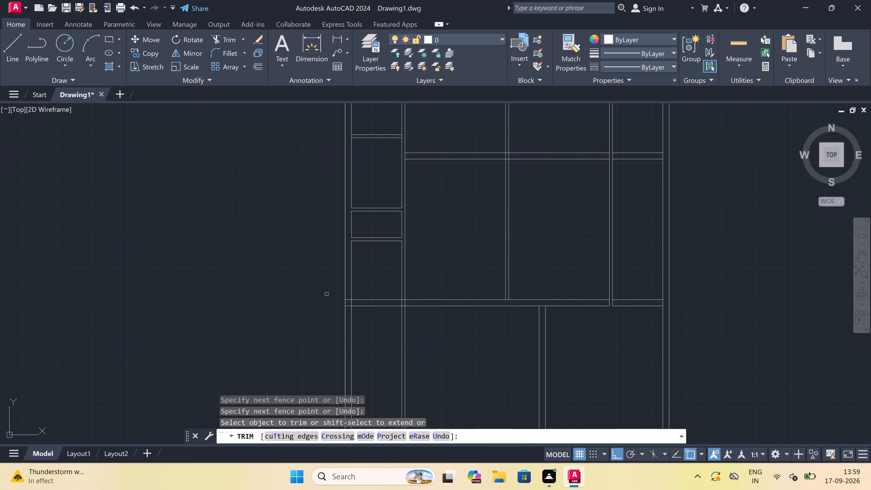
pyautogui.scroll(-3, 330, 276)
pyautogui.scroll(2, 331, 276)
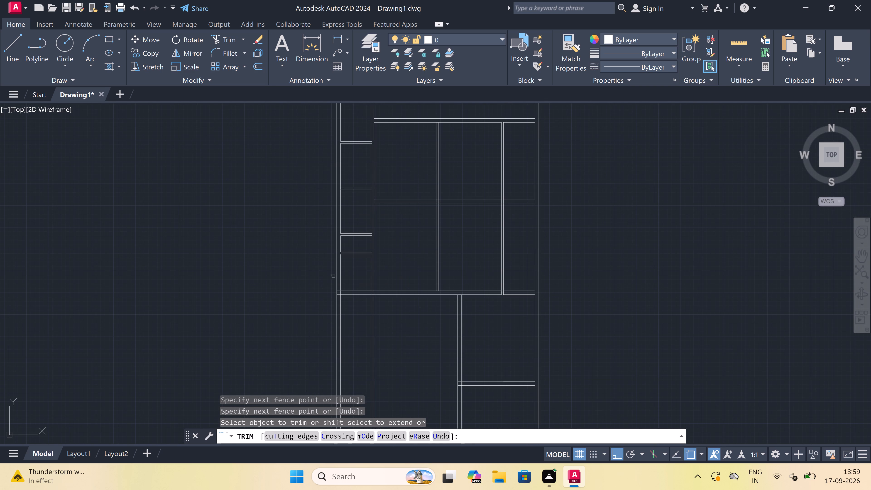
pyautogui.scroll(-1, 341, 263)
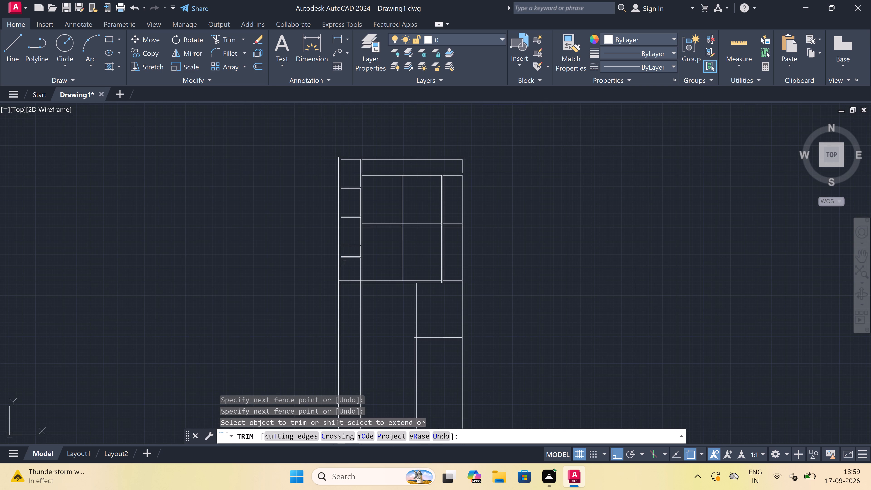
pyautogui.scroll(-2, 347, 259)
pyautogui.scroll(3, 345, 267)
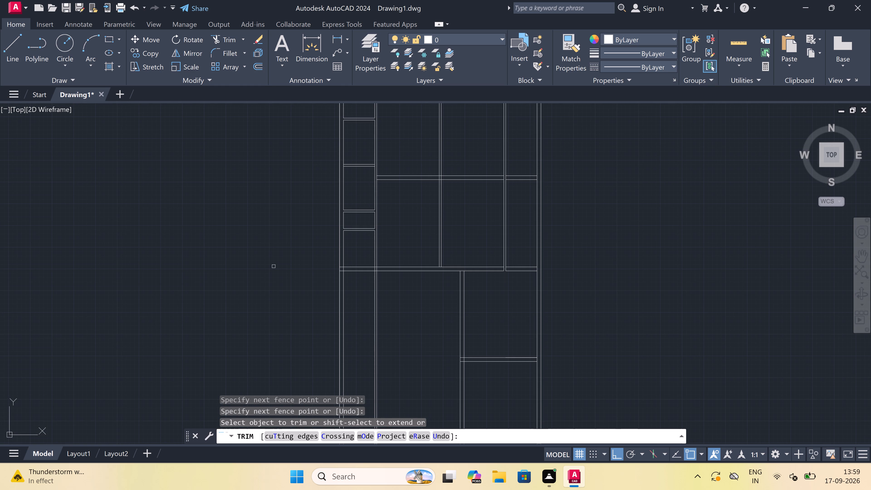
pyautogui.press('Escape')
# Offset the lower line of the horizontal wall crossing the left corridor 12'3" downward into the corridor.
pyautogui.write('o')
pyautogui.press('space')
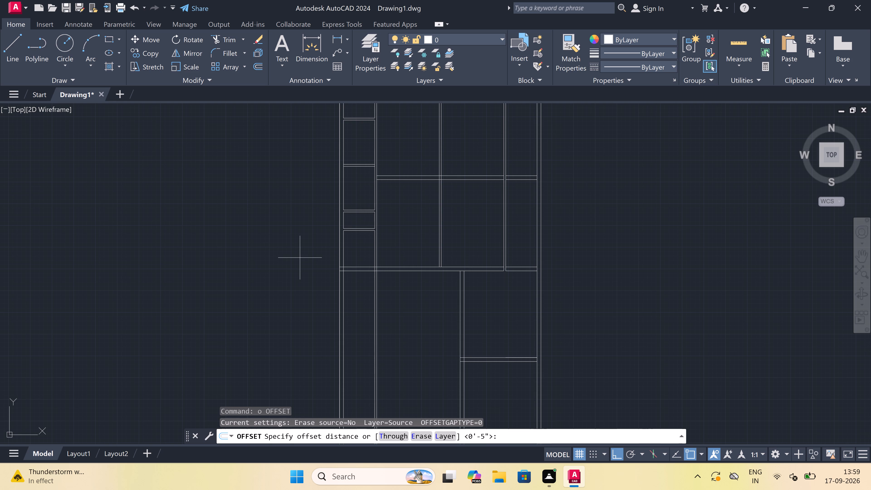
pyautogui.scroll(2, 302, 259)
pyautogui.scroll(-1, 379, 268)
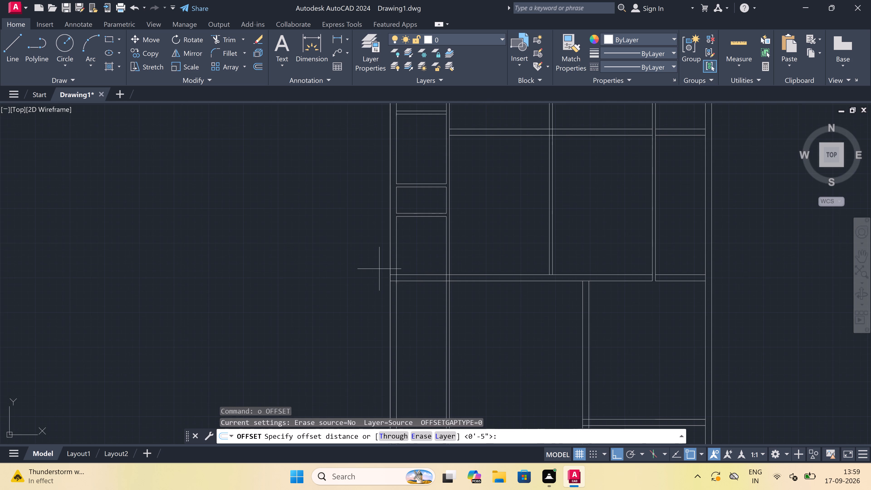
pyautogui.scroll(1, 401, 296)
pyautogui.moveTo(423, 273); pyautogui.dragTo(424, 286)
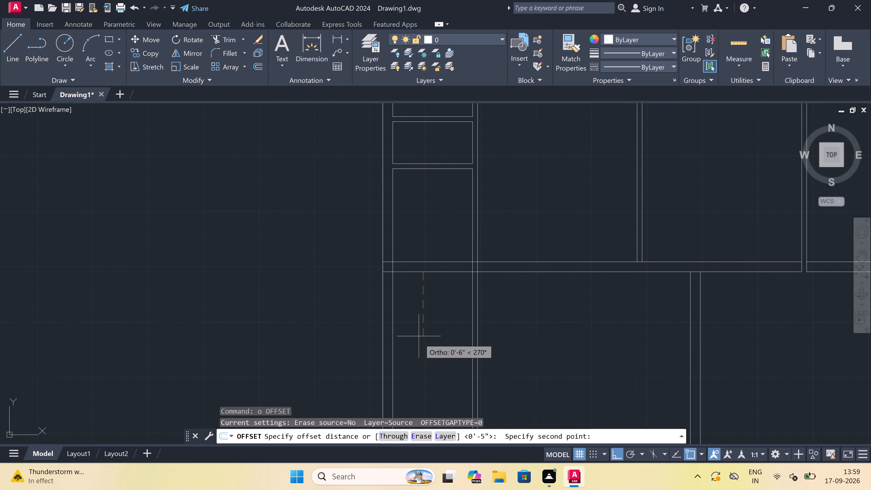
pyautogui.write("12'")
pyautogui.write('3"')
pyautogui.press('space')
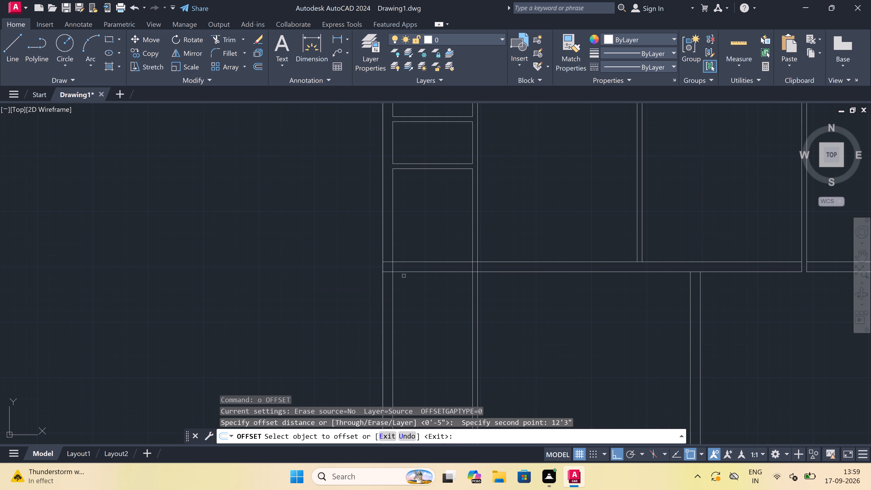
pyautogui.moveTo(412, 272); pyautogui.dragTo(412, 278)
pyautogui.click(417, 338)
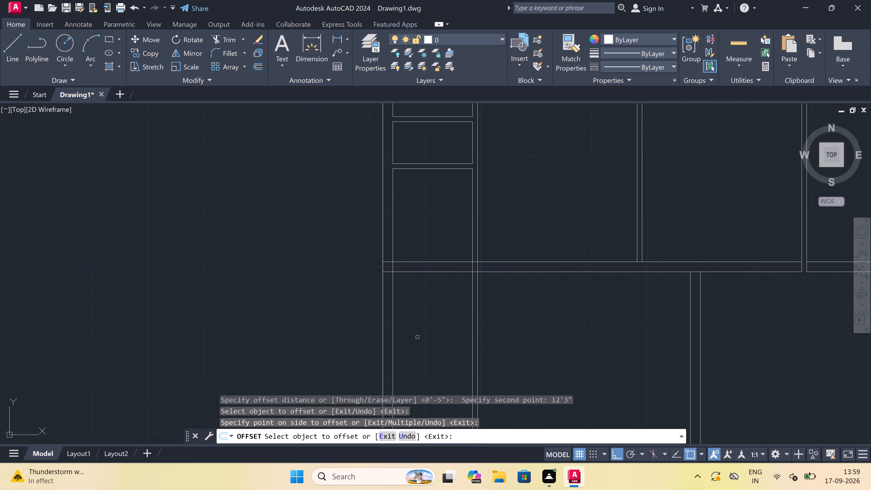
pyautogui.scroll(-5, 417, 336)
pyautogui.scroll(4, 417, 342)
pyautogui.scroll(-4, 418, 343)
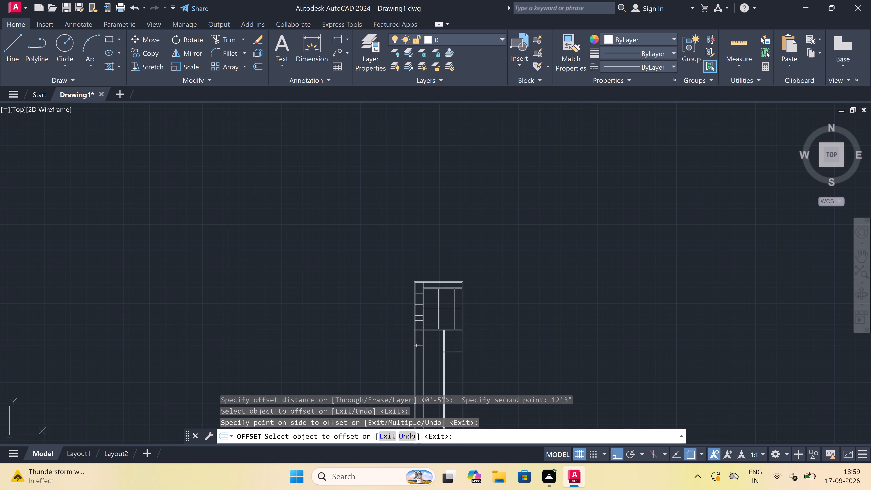
pyautogui.scroll(4, 420, 355)
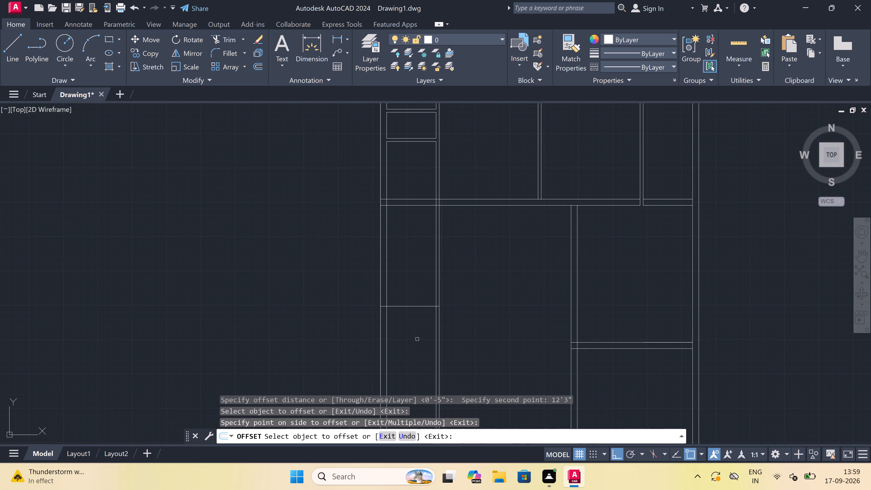
pyautogui.press('Escape')
# Offset the new corridor line 9" downward to form a wall across the left corridor.
pyautogui.press('space')
pyautogui.click(412, 306)
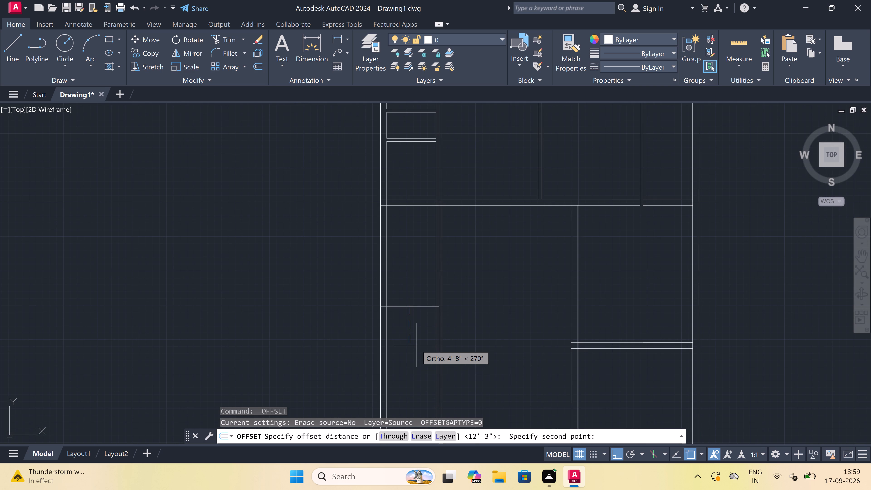
pyautogui.write('9"')
pyautogui.press('space')
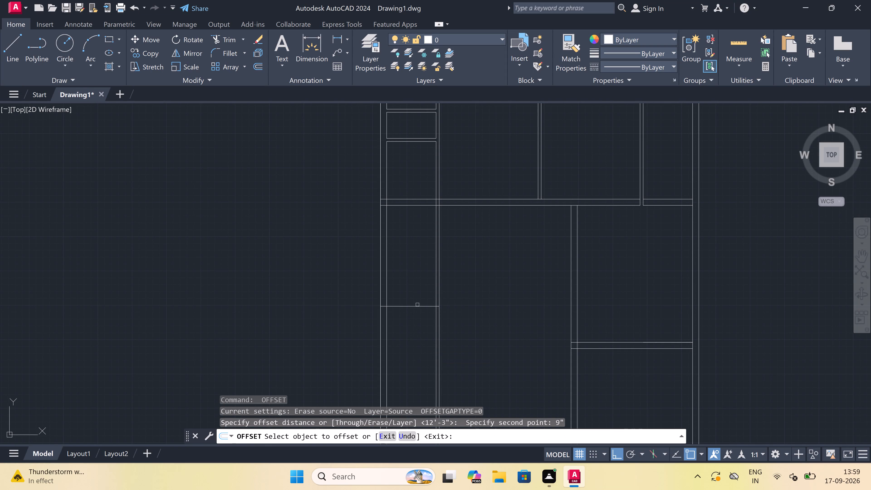
pyautogui.moveTo(416, 306); pyautogui.dragTo(414, 311)
pyautogui.click(411, 326)
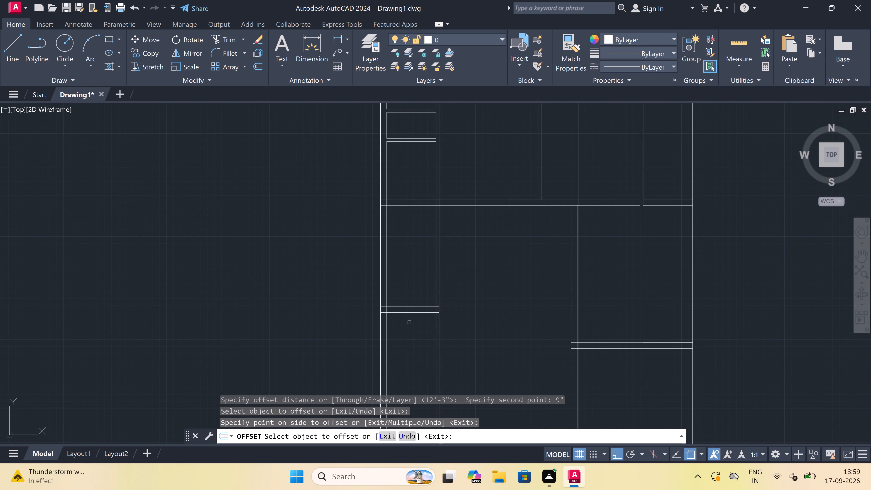
pyautogui.press('Escape')
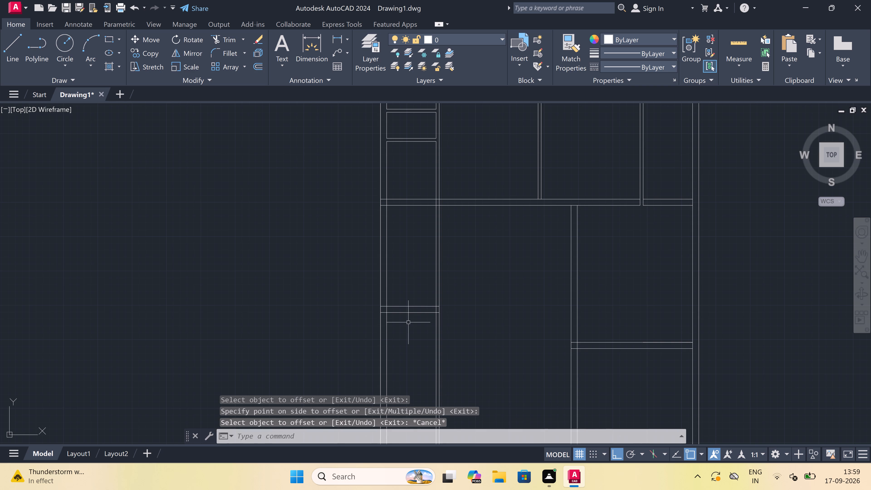
# Draw a 2' window symbol with end lines and a centre line in the partition between the top-left room and the top strip.
pyautogui.scroll(-1, 411, 295)
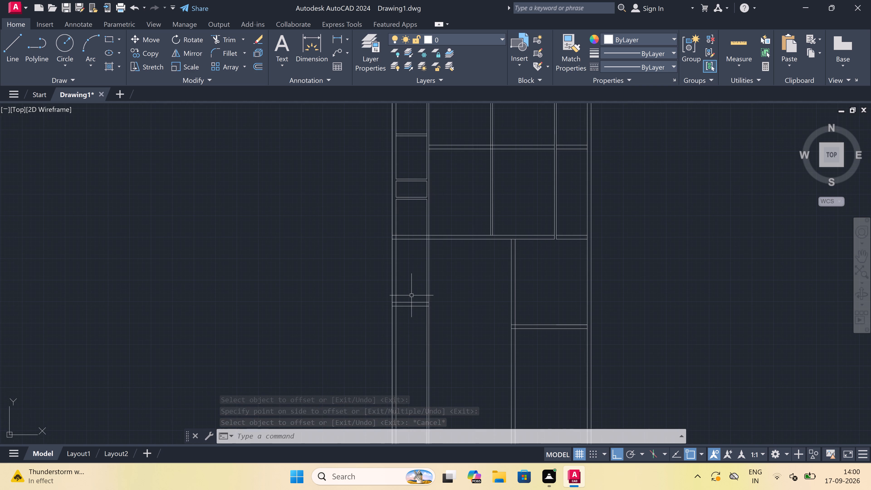
pyautogui.scroll(-2, 411, 295)
pyautogui.scroll(1, 411, 295)
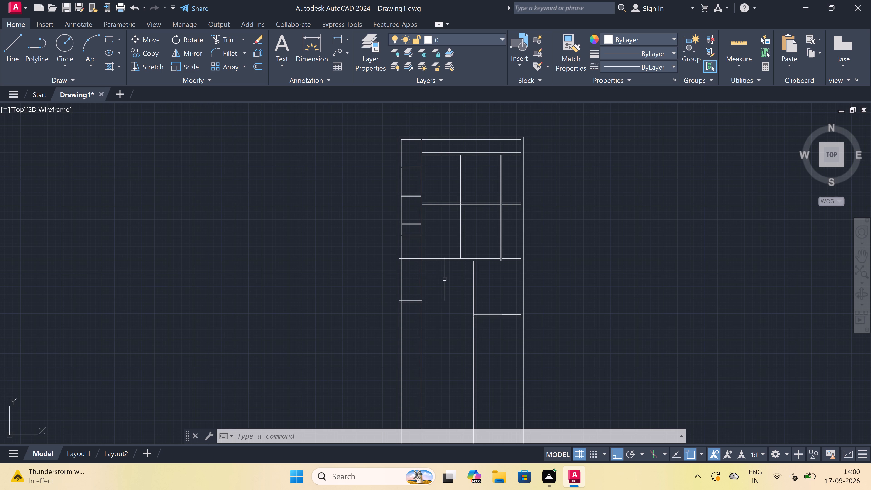
pyautogui.scroll(-2, 445, 279)
pyautogui.scroll(5, 454, 225)
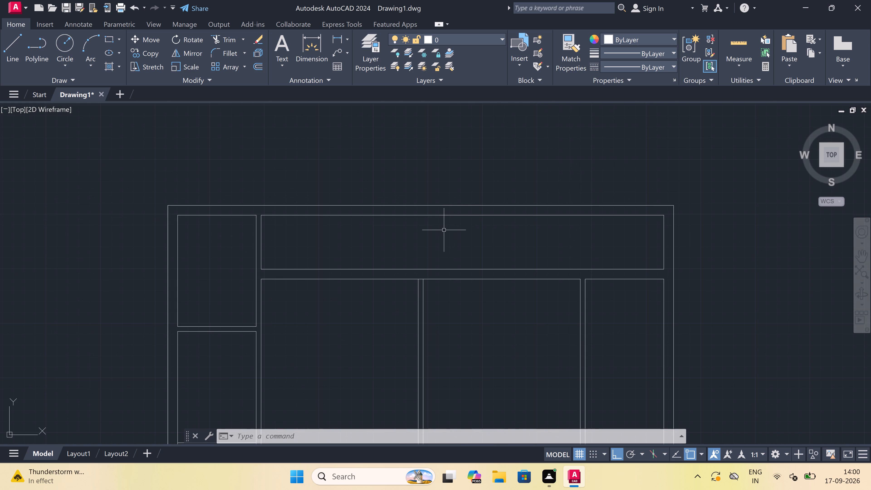
pyautogui.write('l')
pyautogui.press('space')
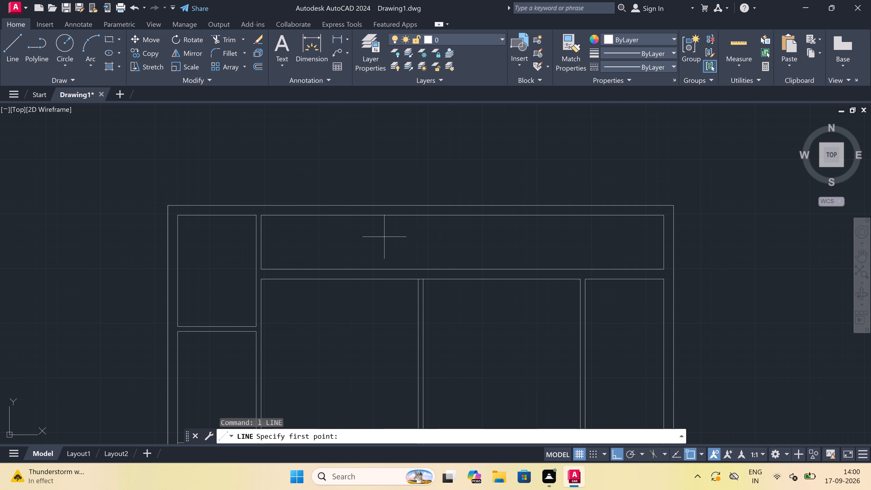
pyautogui.scroll(2, 286, 247)
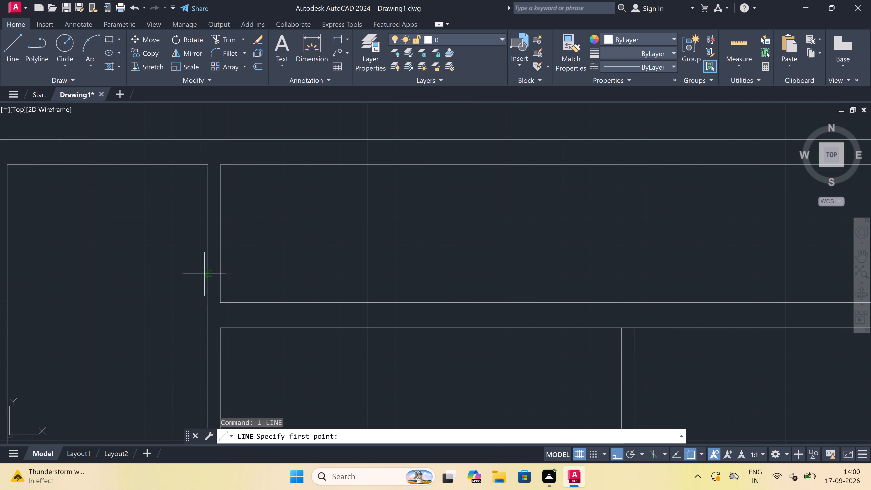
pyautogui.click(208, 280)
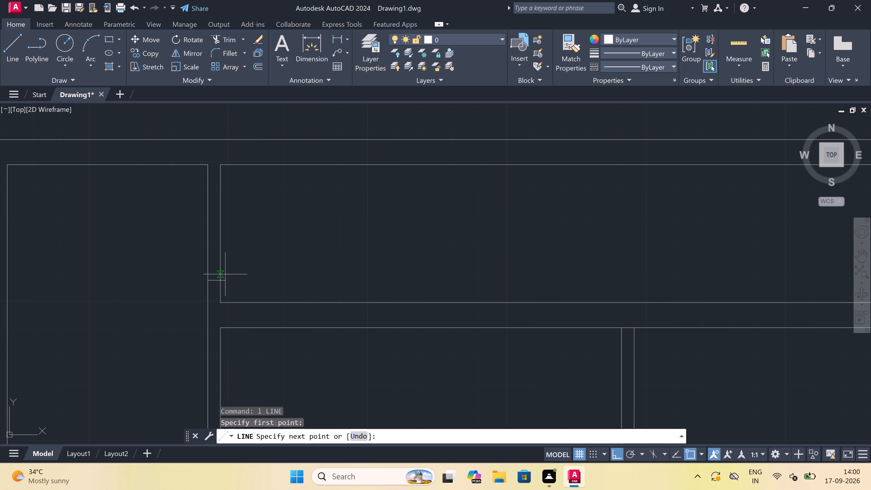
pyautogui.doubleClick(220, 277)
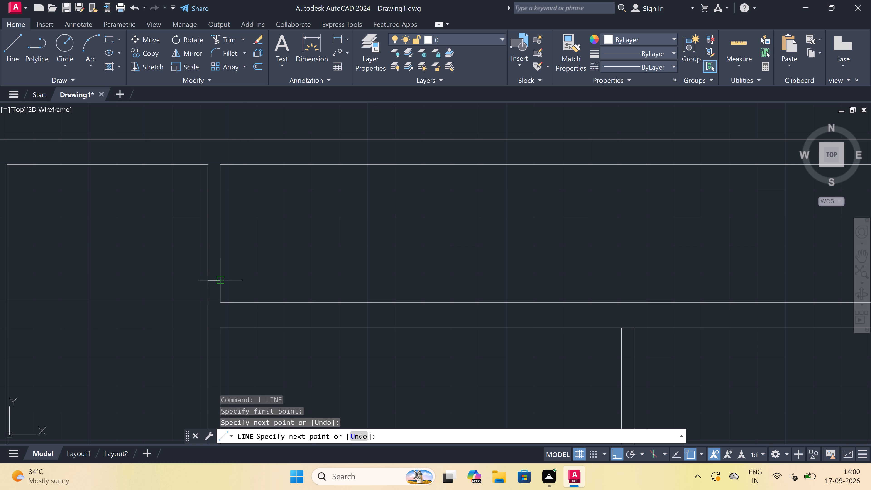
pyautogui.click(213, 279)
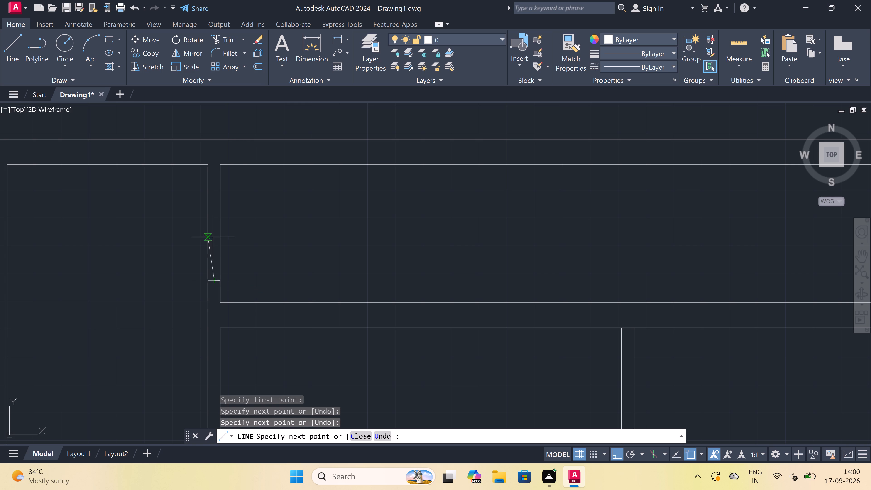
pyautogui.write("2'")
pyautogui.press('space')
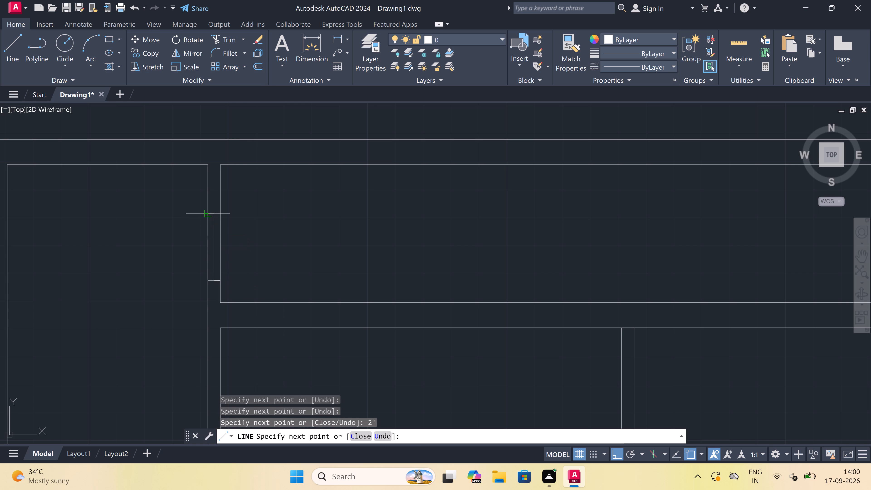
pyautogui.click(206, 214)
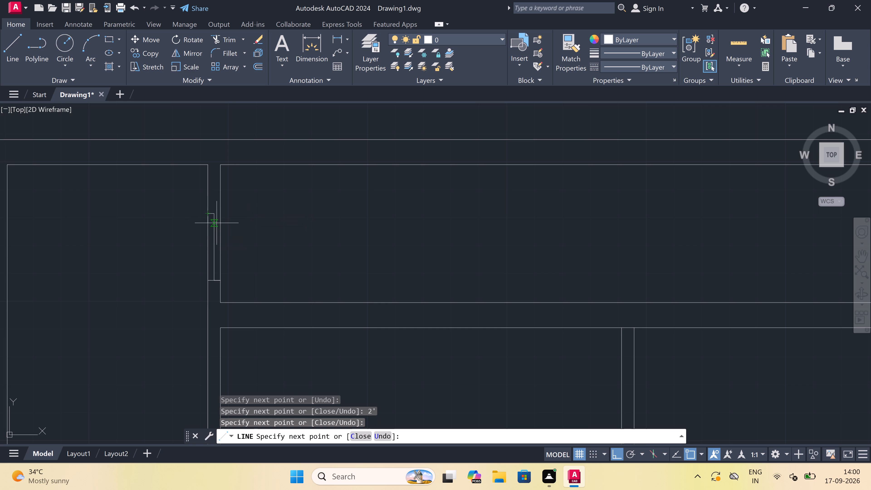
pyautogui.click(218, 213)
pyautogui.press('Escape')
# Draw a 5' window symbol with end lines and a centre line in the wall between the top strip and the left large room.
pyautogui.scroll(-3, 227, 202)
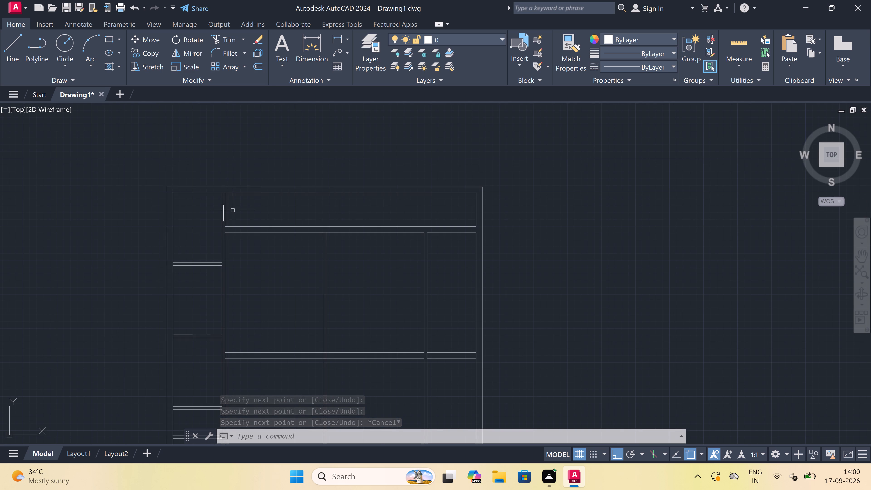
pyautogui.scroll(2, 234, 211)
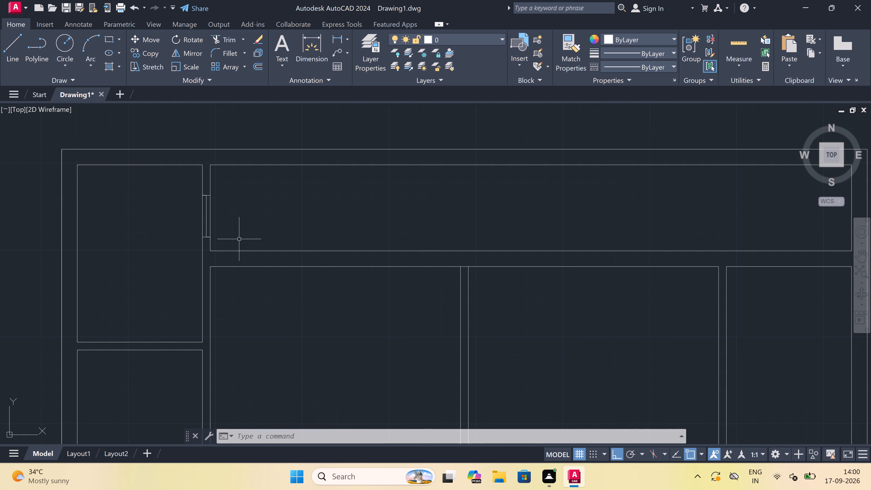
pyautogui.press('space')
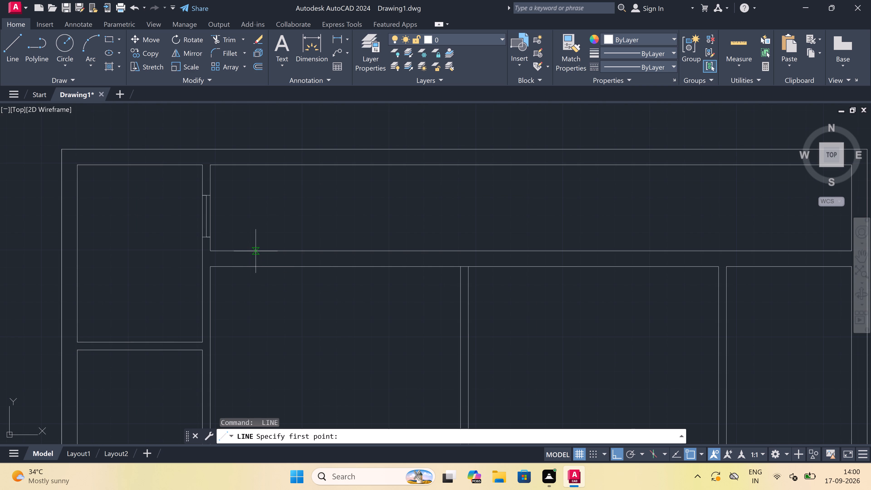
pyautogui.click(268, 252)
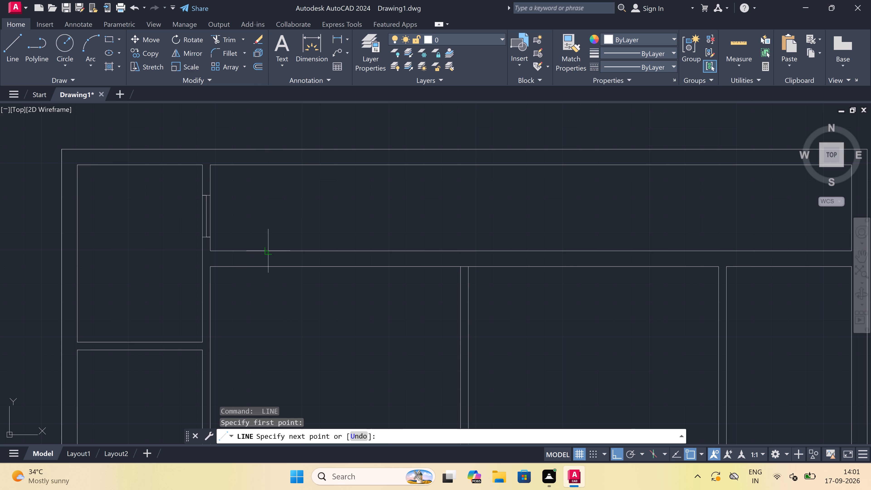
pyautogui.click(267, 269)
pyautogui.click(267, 259)
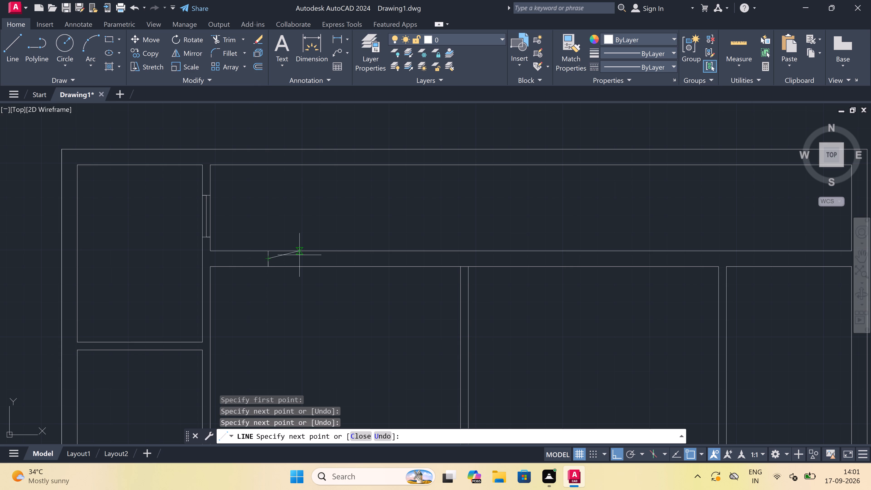
pyautogui.write("5'")
pyautogui.press('space')
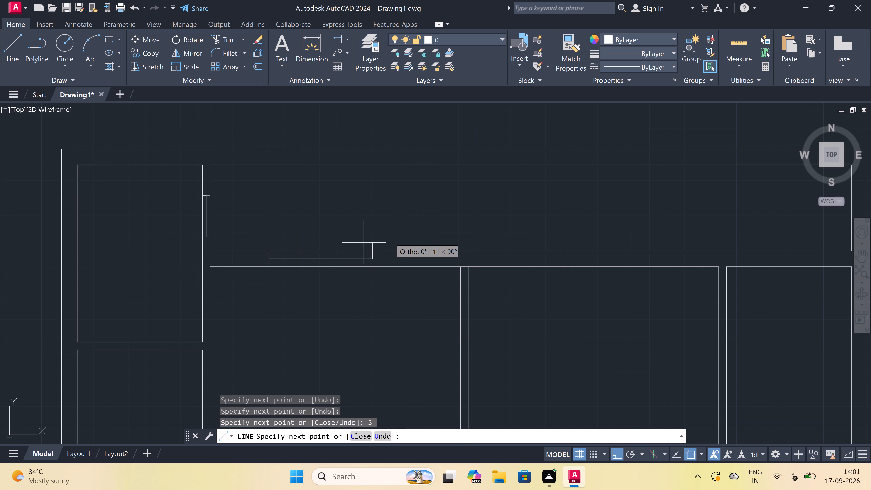
pyautogui.click(373, 250)
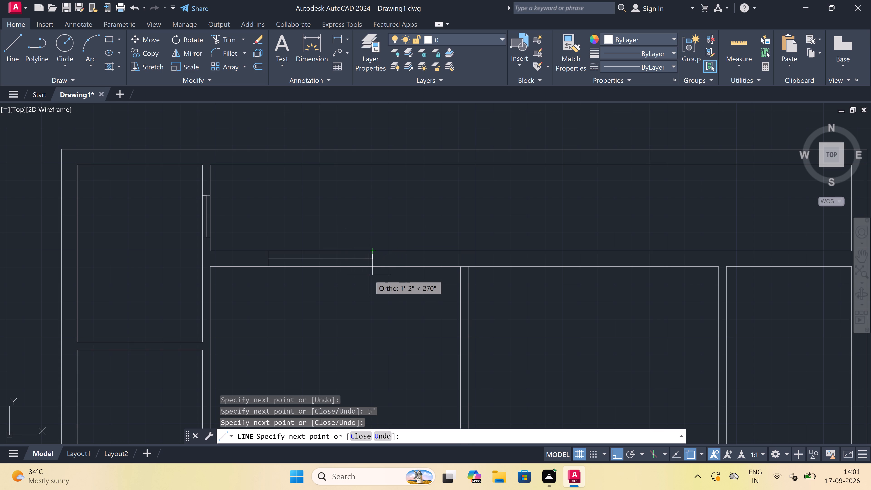
pyautogui.click(369, 268)
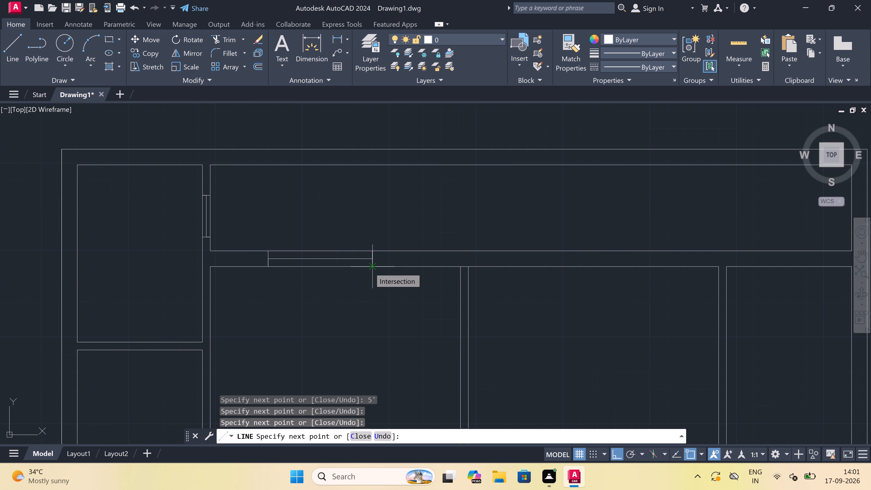
pyautogui.press('Escape')
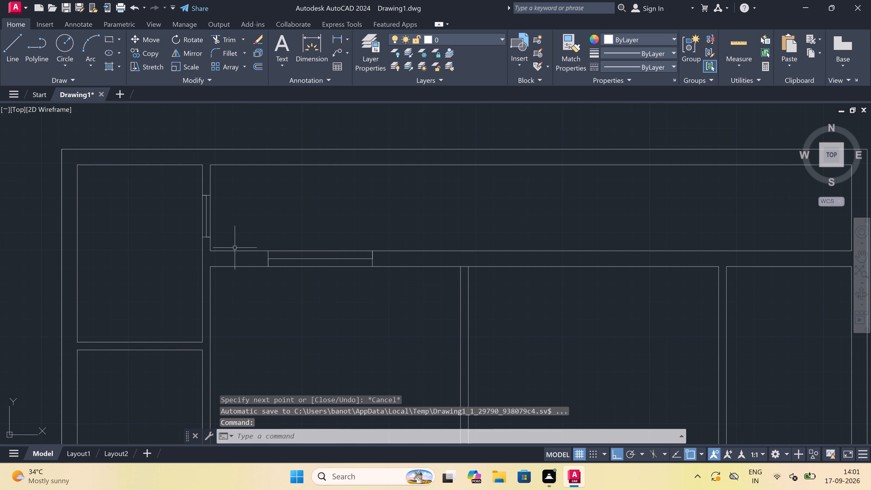
# Draw the door jamb lines across the wall below the top strip, just left of the partition between the two large rooms.
pyautogui.scroll(1, 507, 225)
pyautogui.press('space')
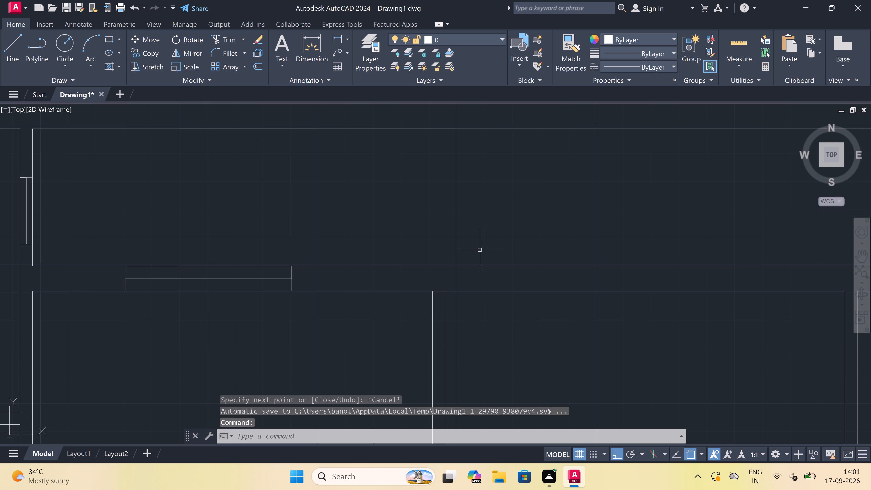
pyautogui.click(445, 289)
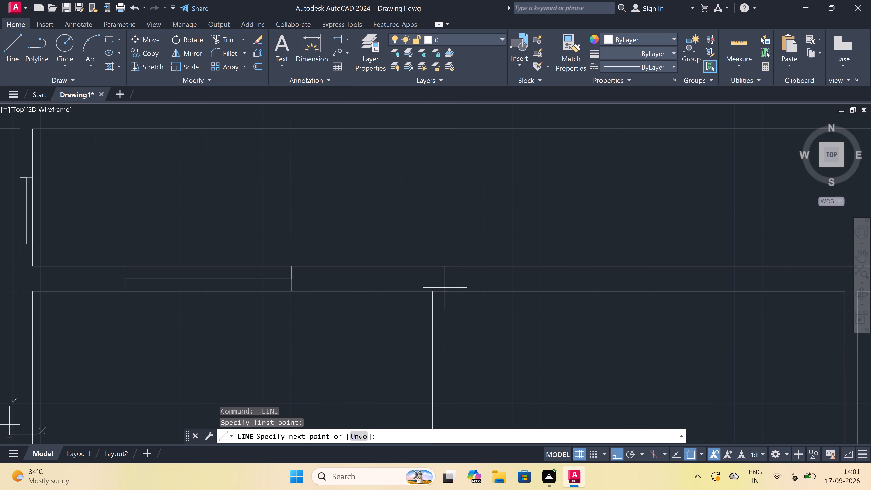
pyautogui.click(442, 269)
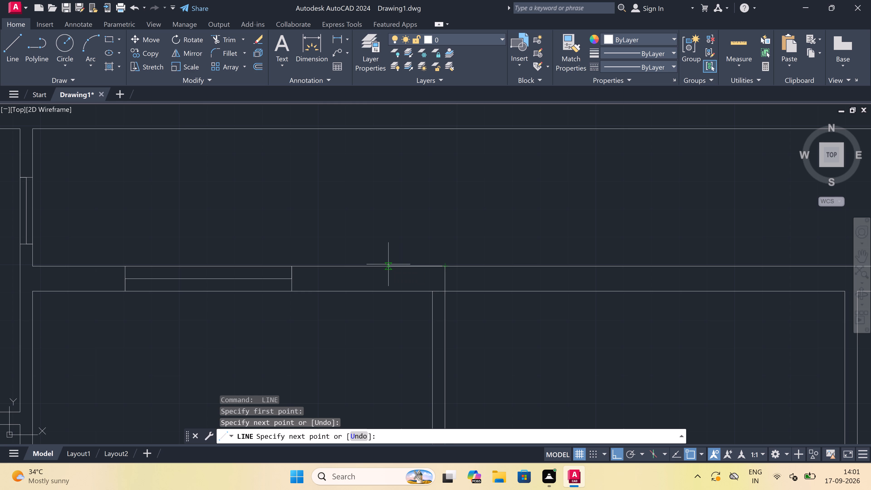
pyautogui.click(413, 267)
pyautogui.click(413, 290)
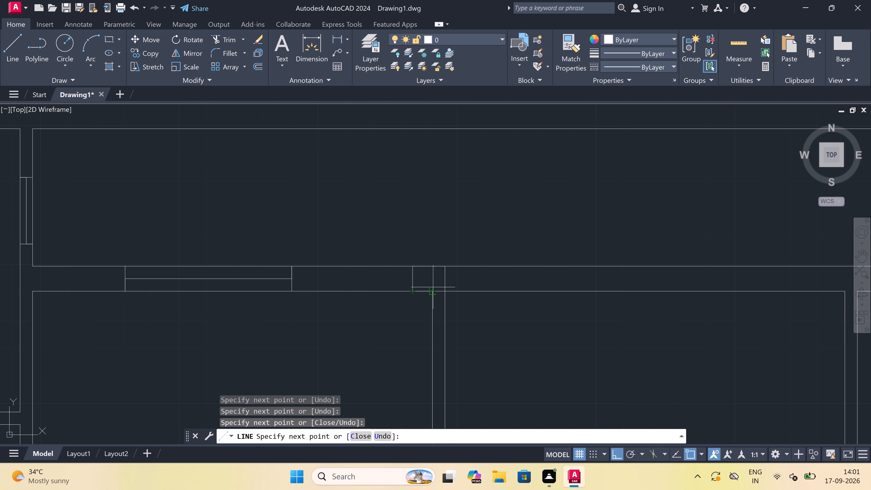
pyautogui.click(433, 289)
pyautogui.press('Escape')
pyautogui.scroll(-2, 432, 288)
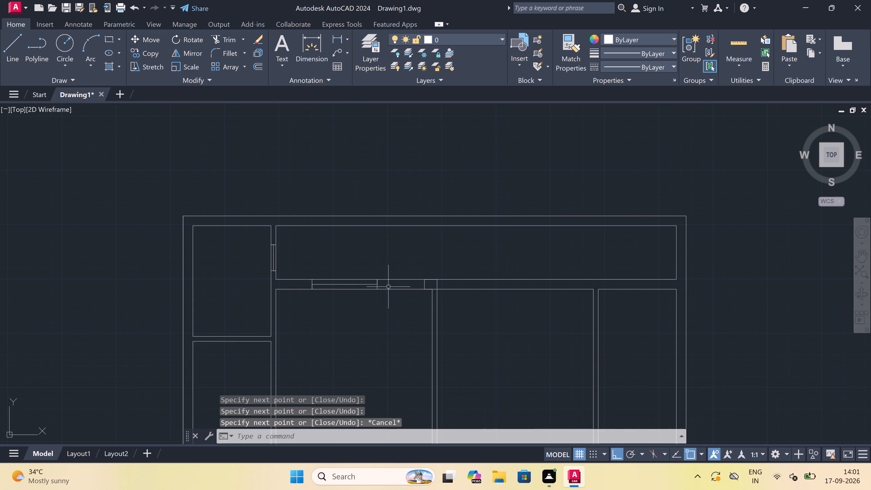
# Delete the 5' window symbol in the wall between the top strip and the left large room.
pyautogui.scroll(3, 367, 285)
pyautogui.click(412, 274)
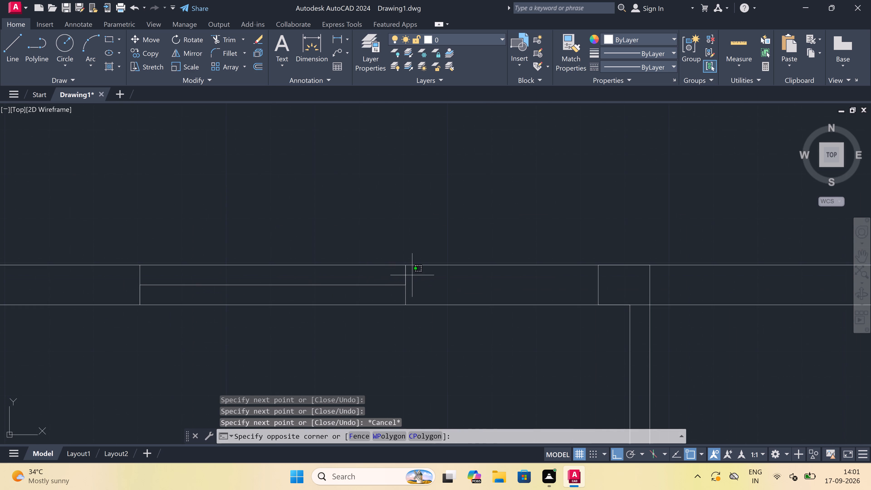
pyautogui.scroll(-2, 352, 291)
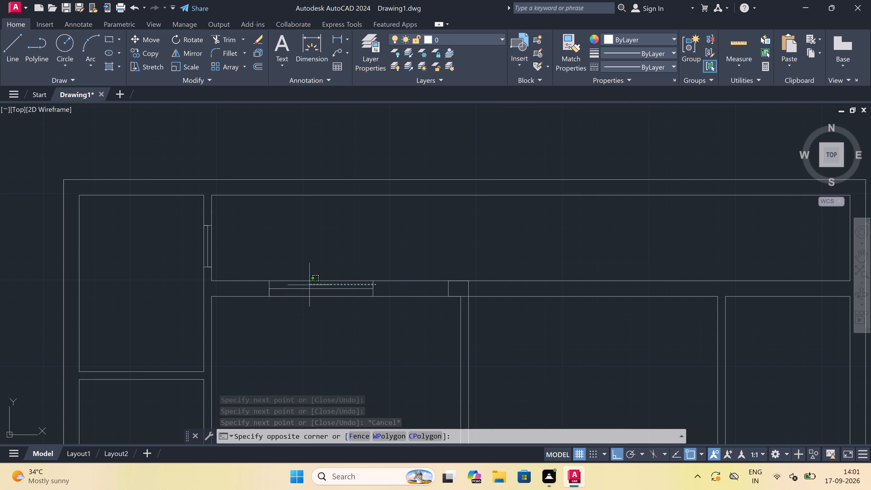
pyautogui.scroll(2, 271, 290)
pyautogui.click(251, 290)
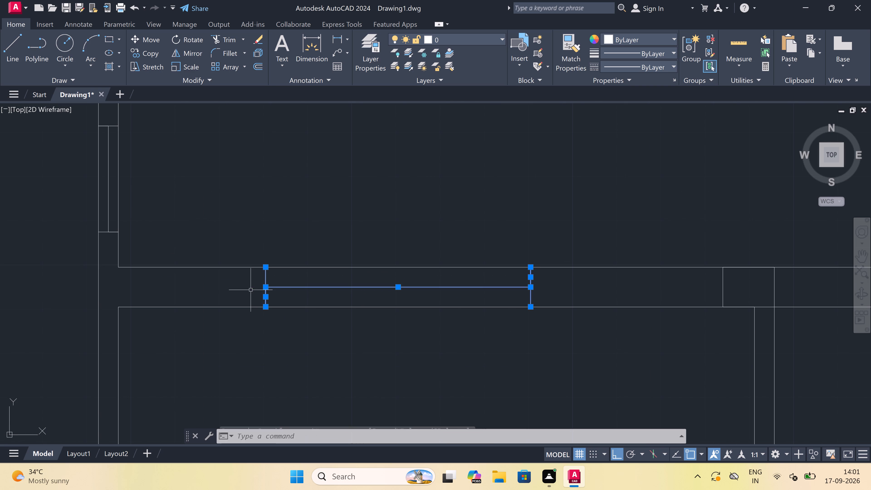
pyautogui.press('Delete')
# Draw a 4' window symbol with end lines and a centre line in that wall, closer to the room's left corner.
pyautogui.write('l')
pyautogui.press('space')
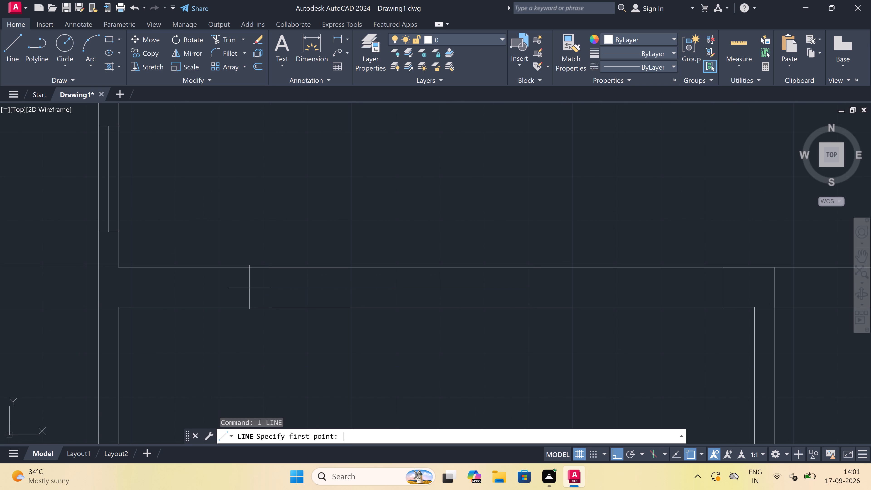
pyautogui.click(189, 265)
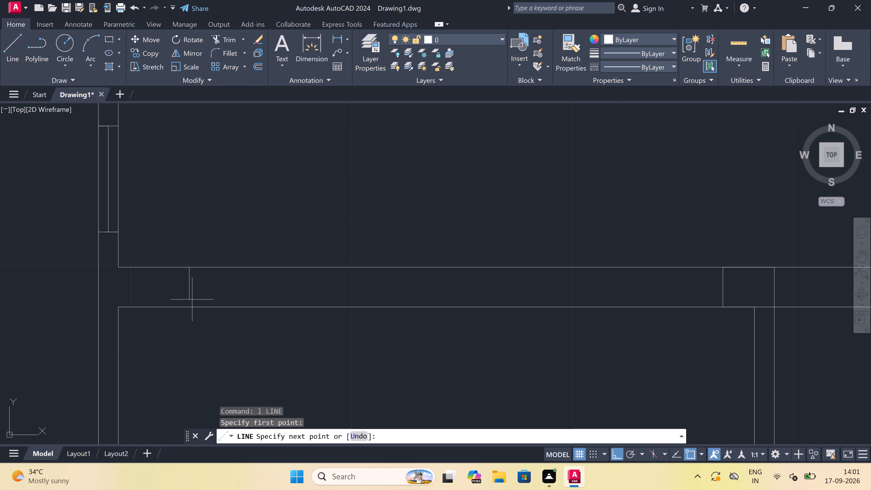
pyautogui.click(191, 304)
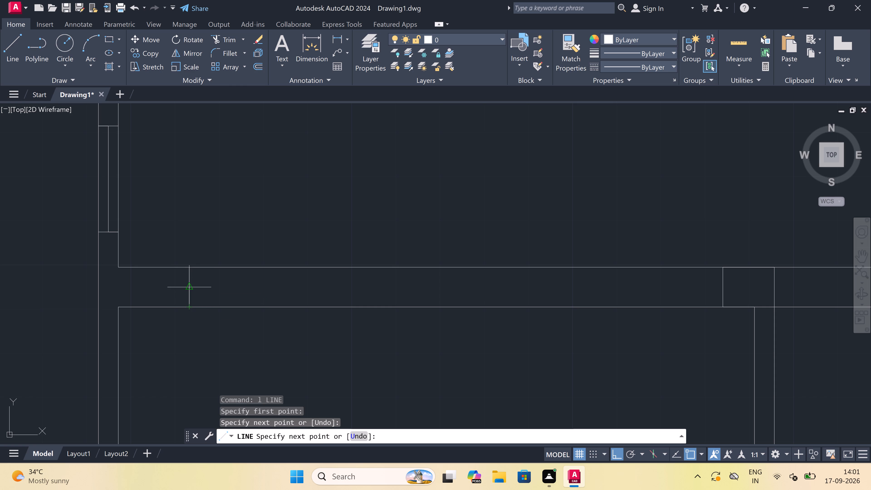
pyautogui.click(191, 284)
pyautogui.press('4')
pyautogui.write("'")
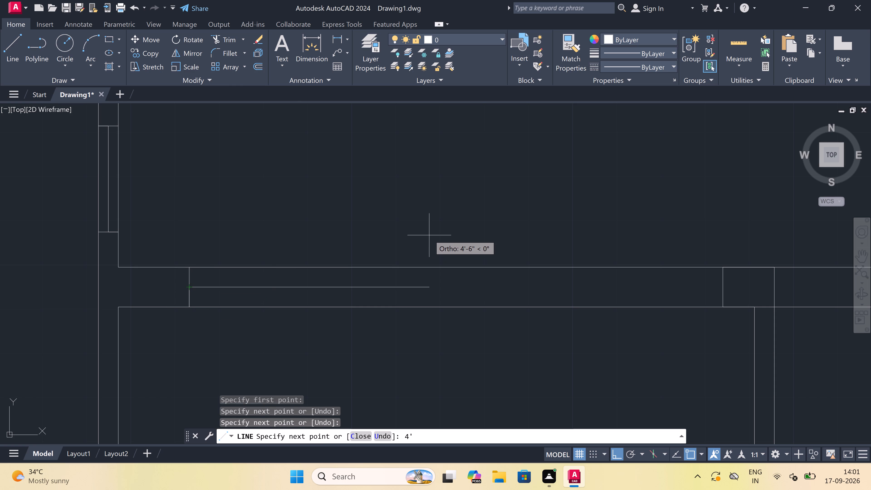
pyautogui.press('space')
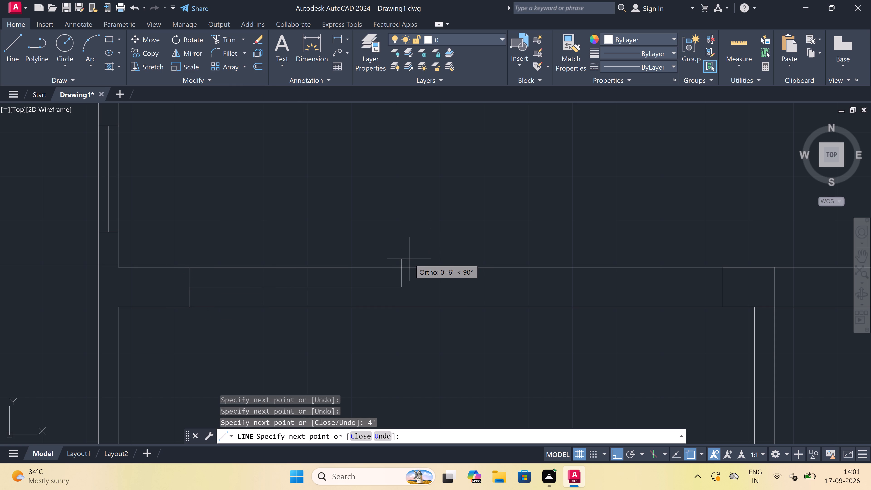
pyautogui.click(398, 267)
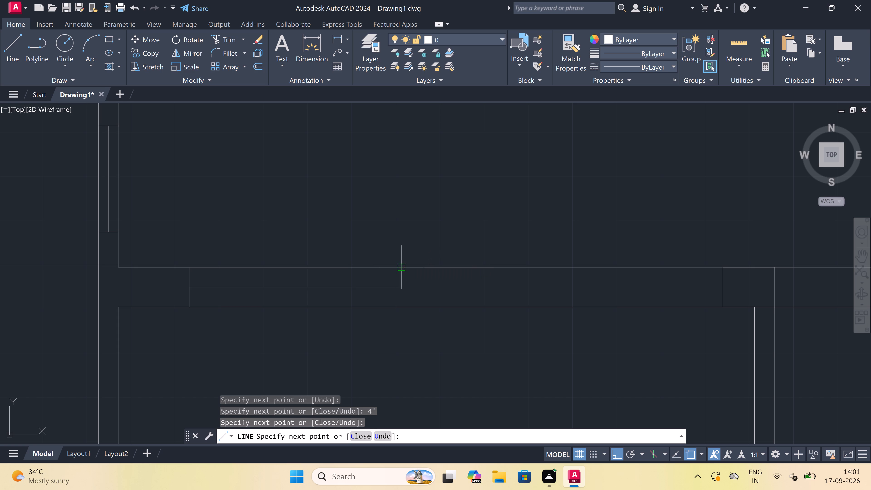
pyautogui.click(403, 305)
pyautogui.press('Escape')
# From the middle of the door jamb, draw a 2" stub leftward and a 3' door leaf line down into the room.
pyautogui.scroll(-4, 396, 294)
pyautogui.scroll(3, 427, 293)
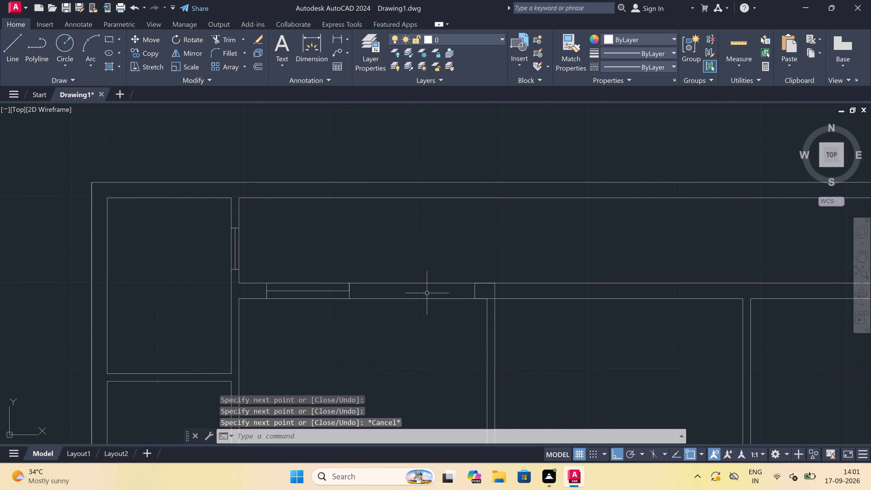
pyautogui.press('space')
pyautogui.click(505, 288)
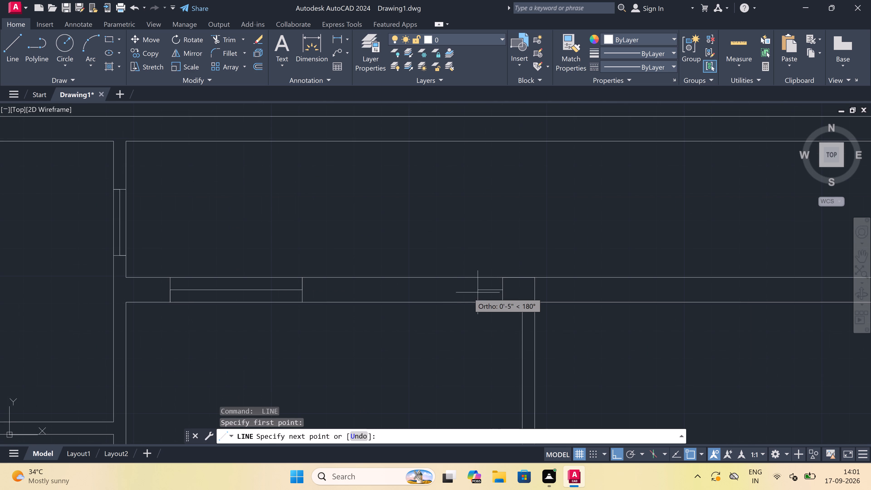
pyautogui.write('2"')
pyautogui.press('space')
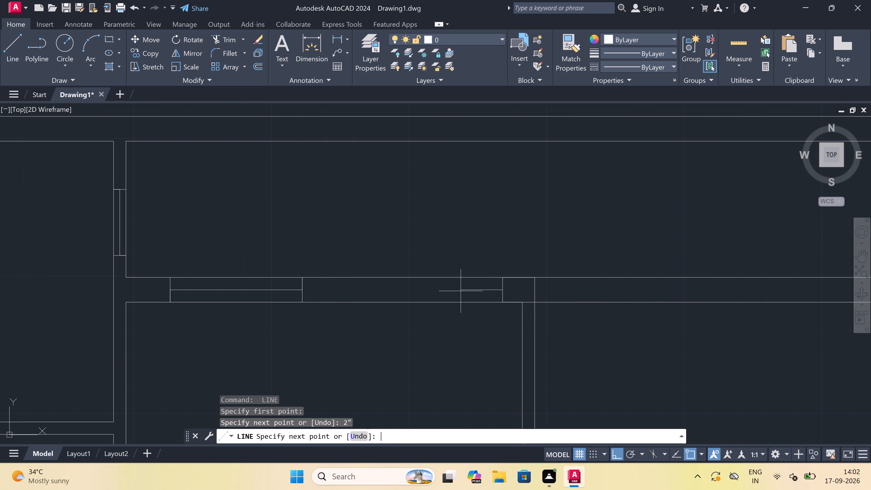
pyautogui.scroll(-3, 458, 283)
pyautogui.scroll(3, 458, 318)
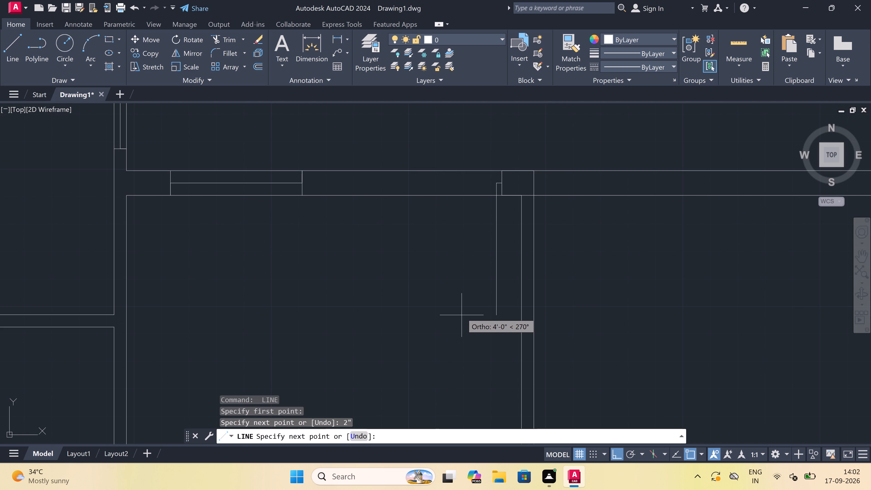
pyautogui.write("3'")
pyautogui.press('space')
pyautogui.press('Escape')
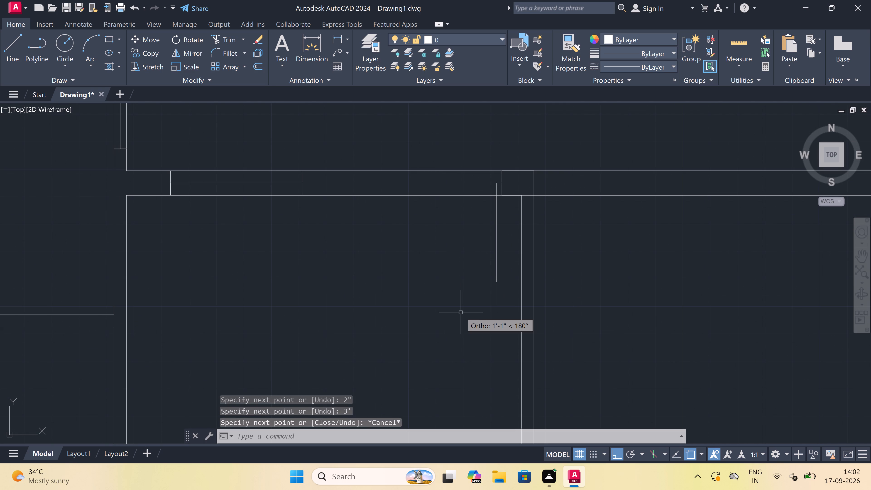
# Draw the opposite jamb line across the wall between the window and door leaf, with a 2" stub from its midpoint toward the leaf.
pyautogui.press('space')
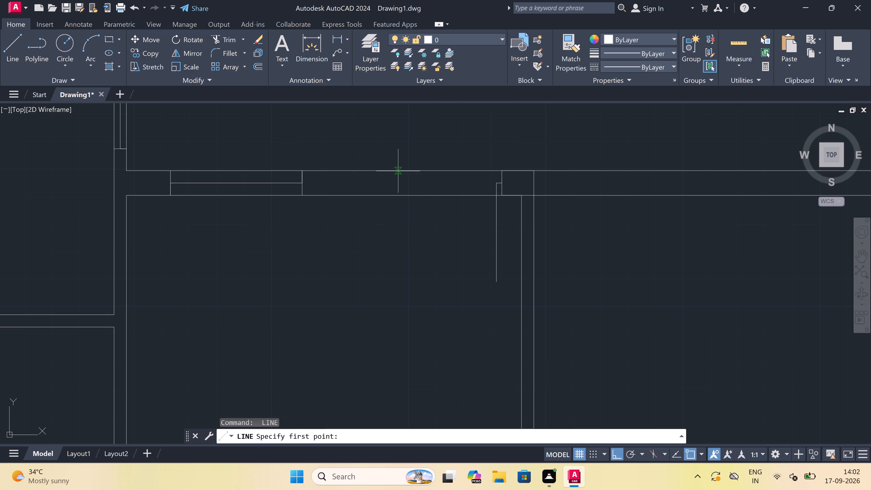
pyautogui.click(396, 172)
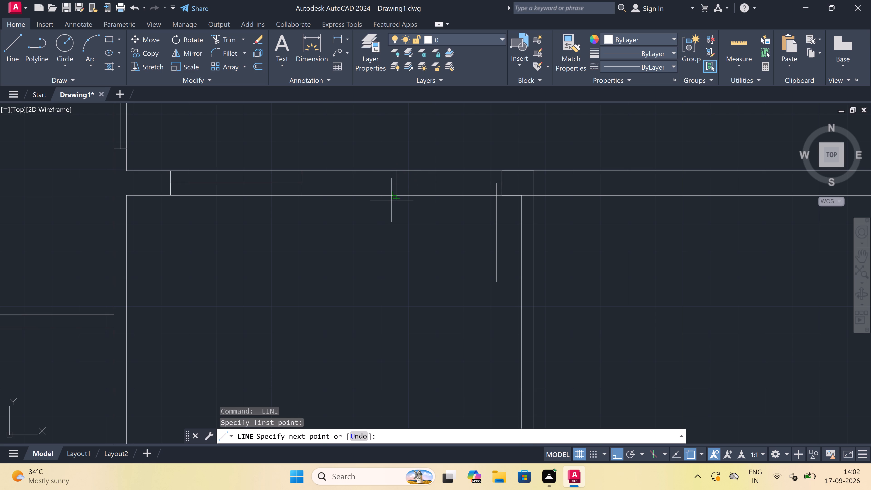
pyautogui.scroll(1, 391, 200)
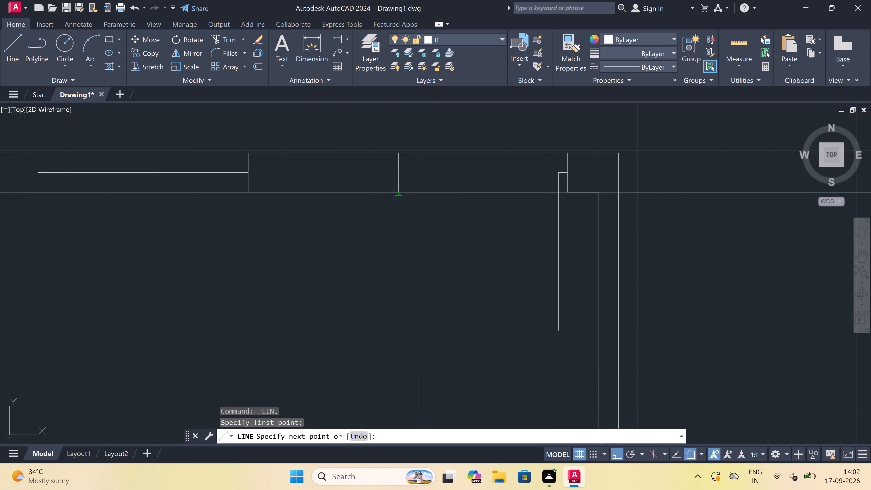
pyautogui.scroll(2, 394, 192)
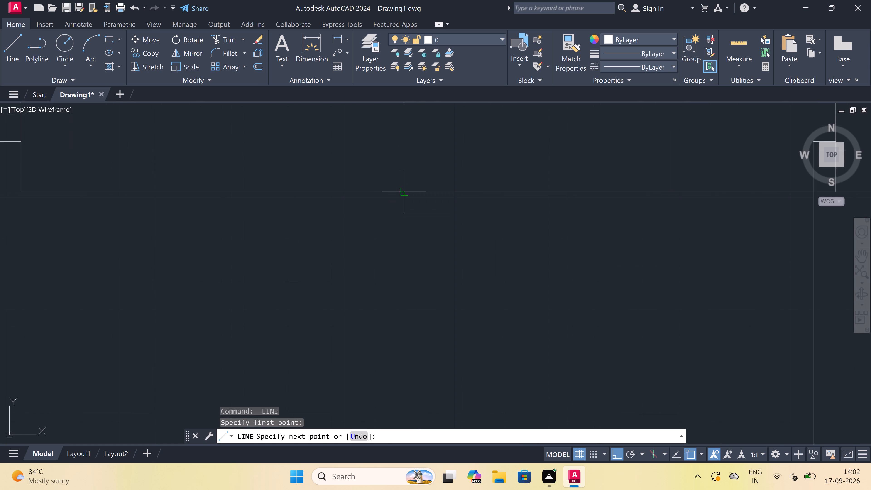
pyautogui.click(405, 190)
pyautogui.scroll(-2, 405, 190)
pyautogui.click(407, 174)
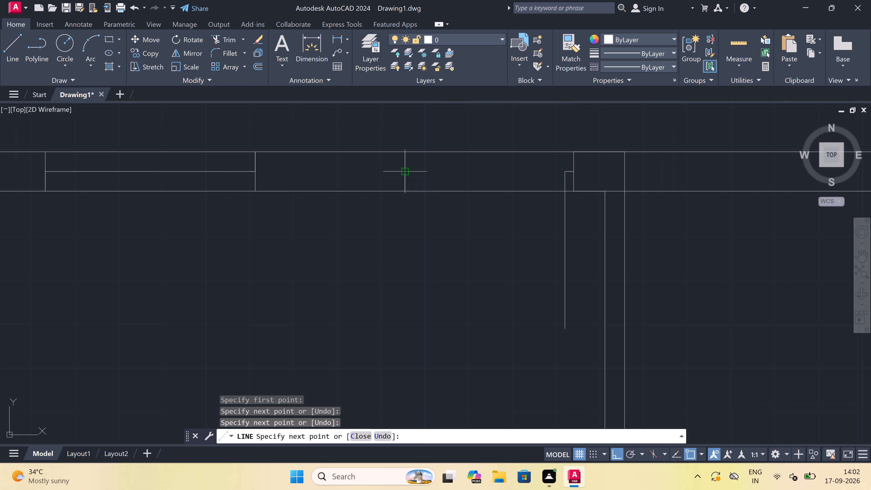
pyautogui.write('2"')
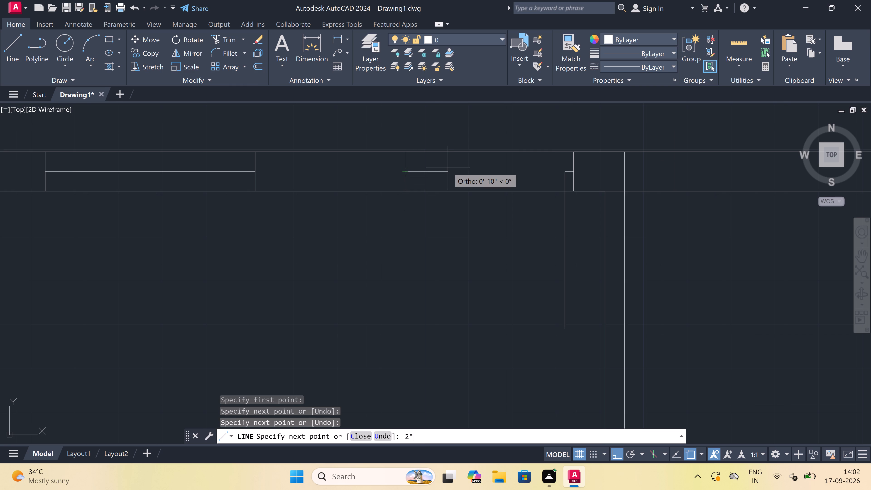
pyautogui.press('space')
pyautogui.press('Escape')
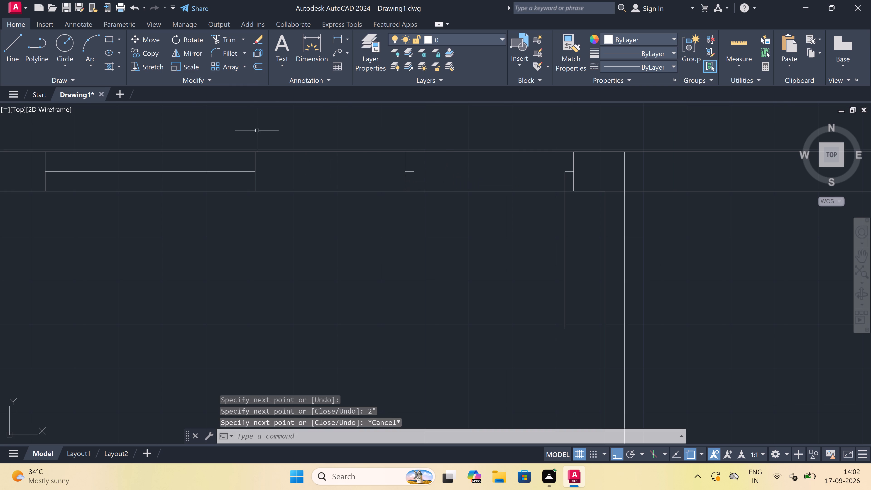
# Draw the door swing with a Start, End, Direction arc from the left jamb stub to the free end of the door leaf.
pyautogui.click(89, 64)
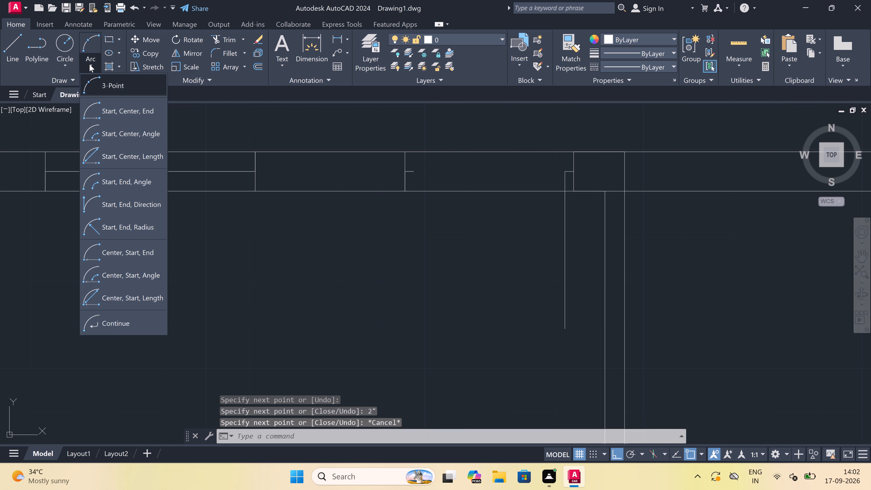
pyautogui.click(124, 196)
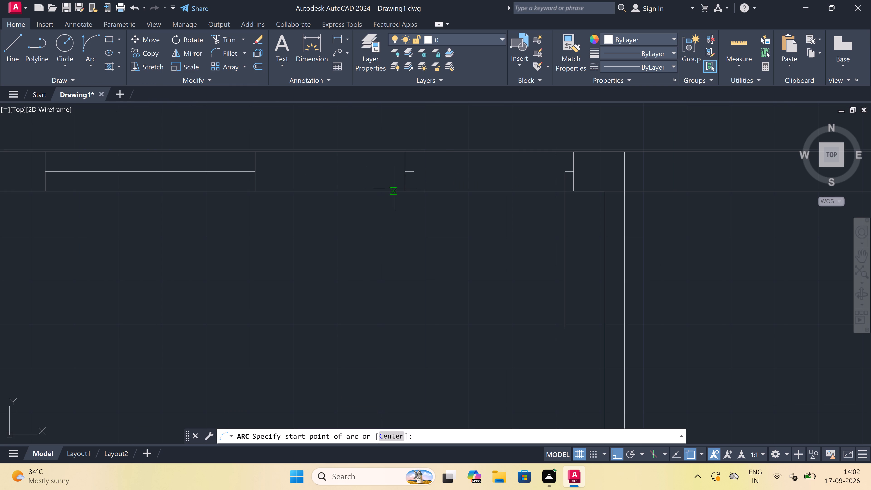
pyautogui.click(412, 168)
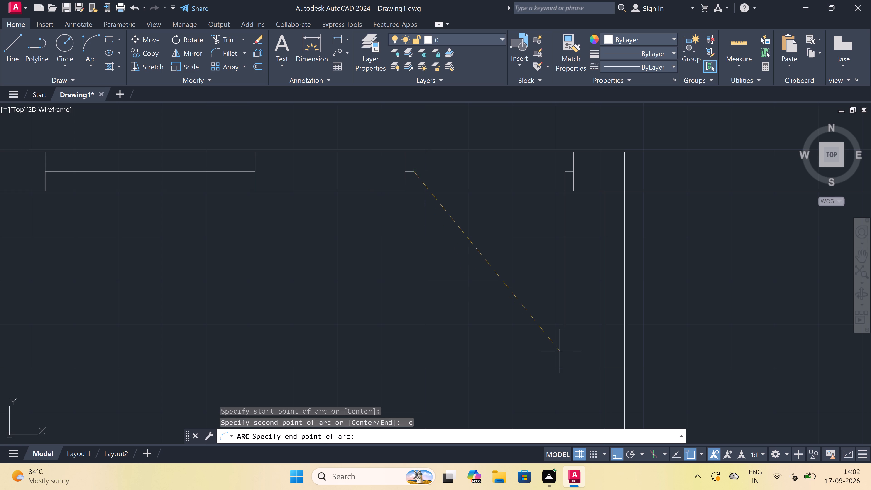
pyautogui.click(563, 331)
pyautogui.click(496, 337)
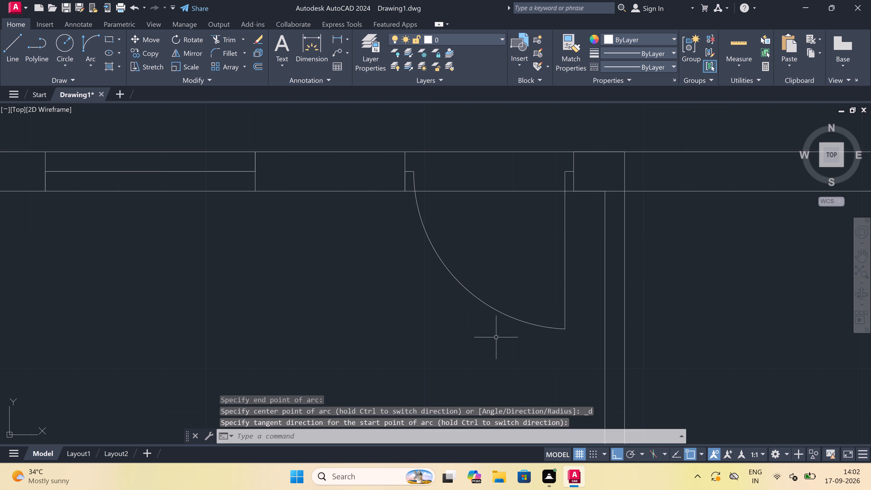
# Trim both wall lines between the door jambs to open the doorway into the left large room.
pyautogui.press('t')
pyautogui.press('r')
pyautogui.press('space')
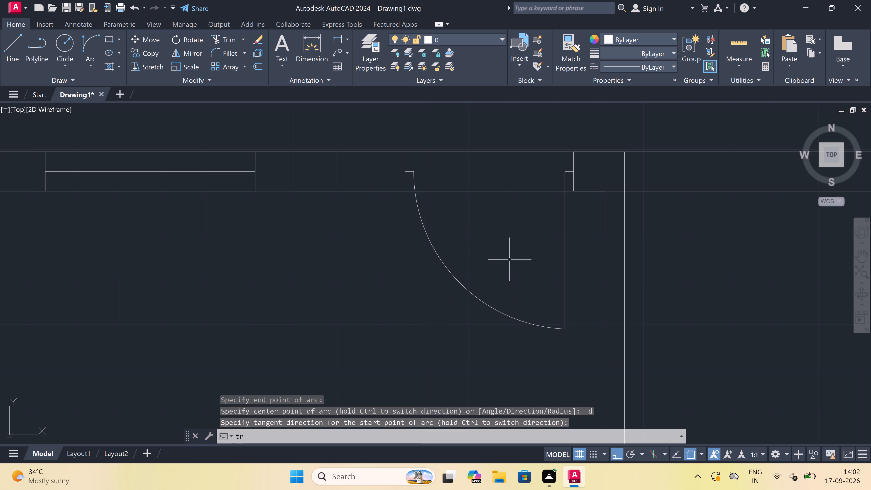
pyautogui.click(537, 223)
pyautogui.click(503, 140)
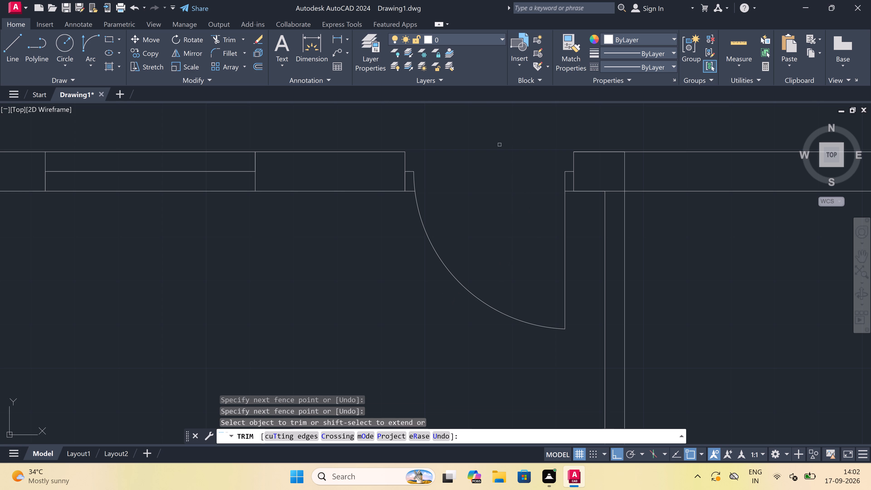
pyautogui.scroll(-6, 497, 149)
pyautogui.scroll(4, 522, 144)
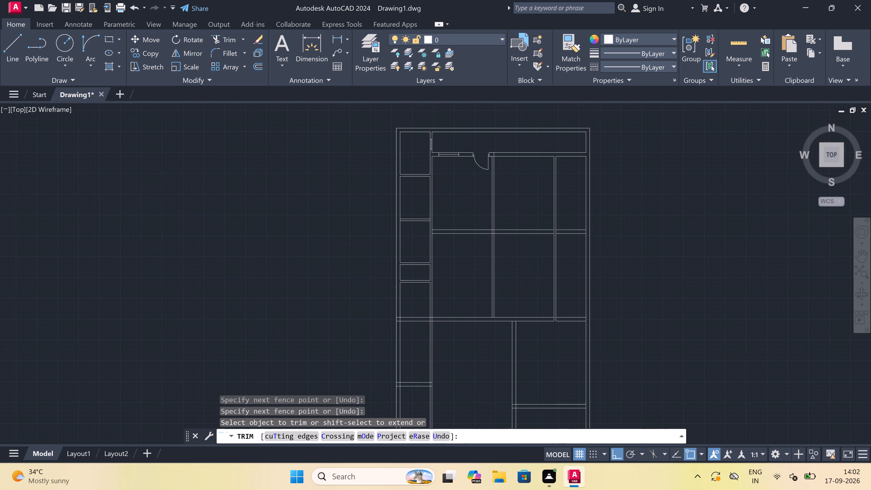
# Trim the partition and wall lines crossing at the junction beside the first door so the partition opens cleanly into the wall.
pyautogui.scroll(4, 471, 148)
pyautogui.moveTo(496, 222); pyautogui.dragTo(496, 222)
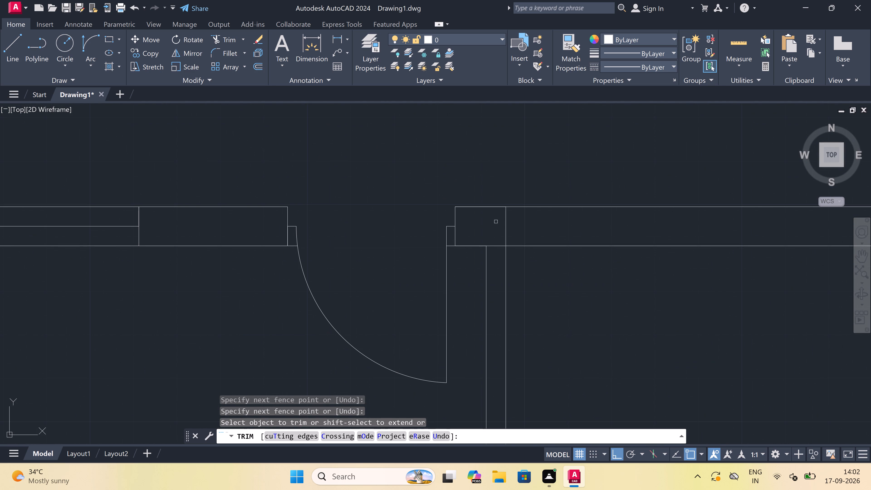
pyautogui.moveTo(496, 222); pyautogui.dragTo(503, 222)
pyautogui.click(521, 223)
pyautogui.click(499, 224)
pyautogui.click(497, 254)
pyautogui.click(496, 230)
pyautogui.press('Escape')
# Draw a jamb line across the wall just right of the partition, with a 2" rightward stub from its midpoint and a 3' door leaf downward.
pyautogui.scroll(-2, 478, 201)
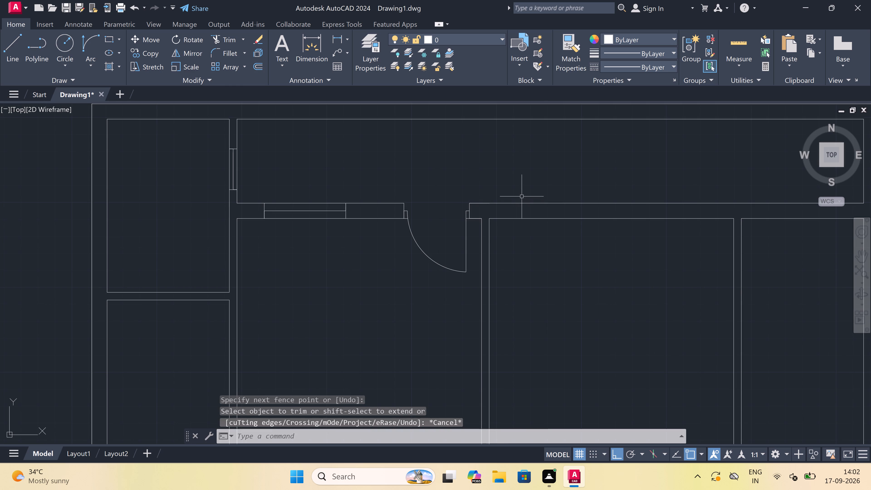
pyautogui.press('l')
pyautogui.press('space')
pyautogui.scroll(2, 538, 200)
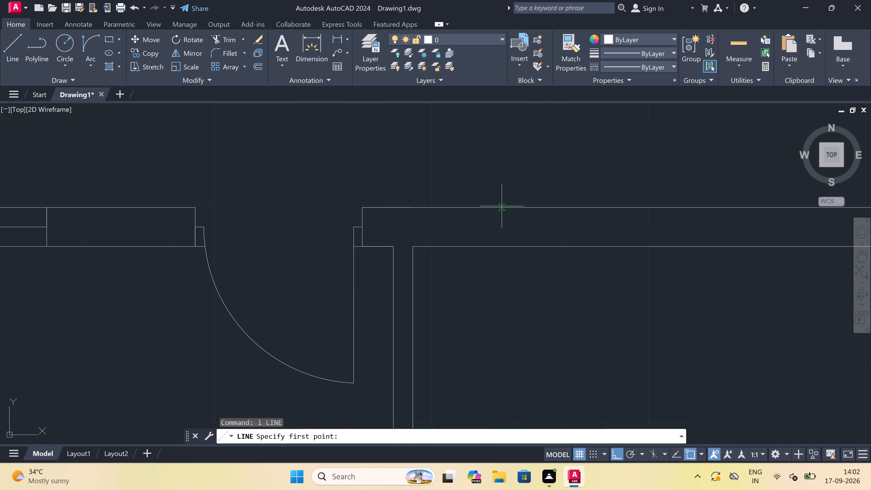
pyautogui.click(453, 206)
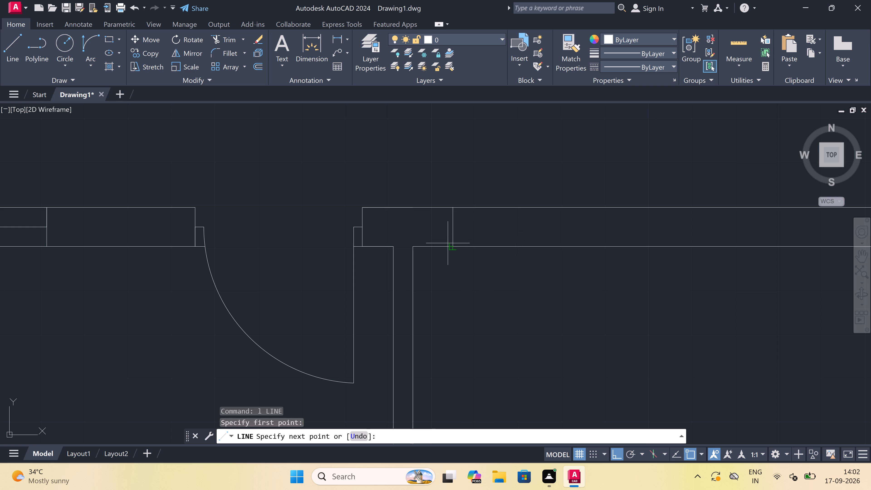
pyautogui.click(449, 246)
pyautogui.click(454, 228)
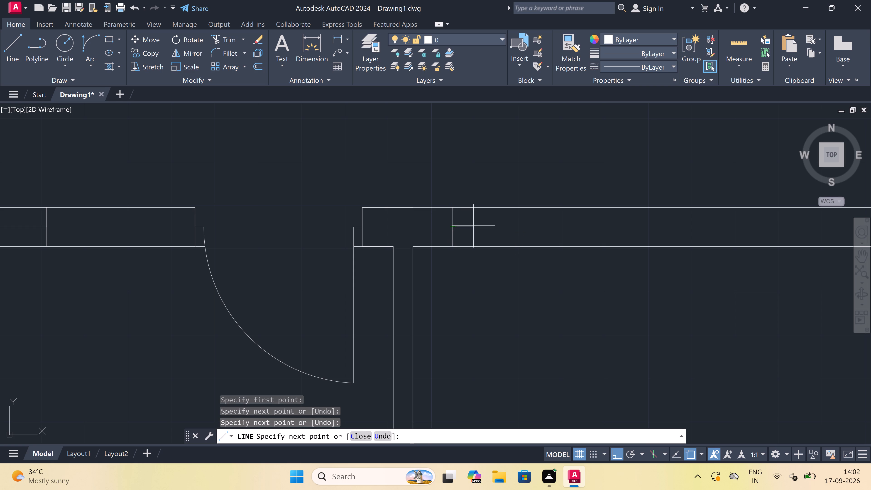
pyautogui.write('2"')
pyautogui.press('space')
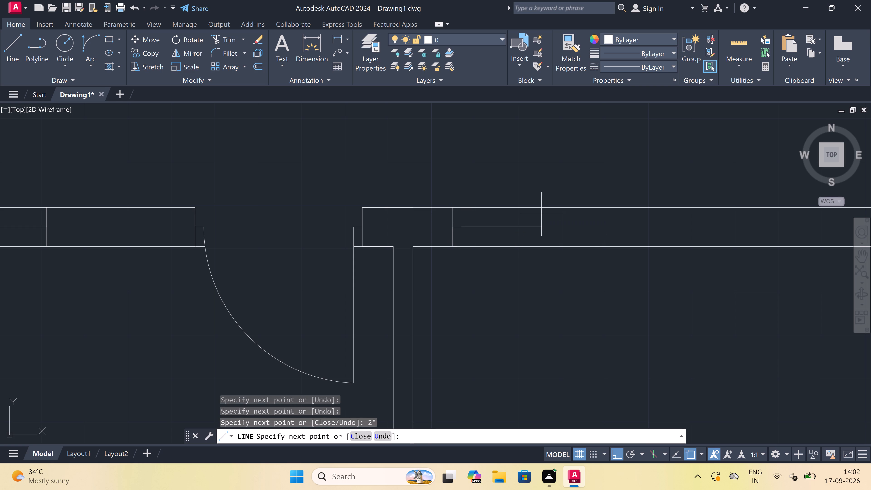
pyautogui.write("3'")
pyautogui.press('space')
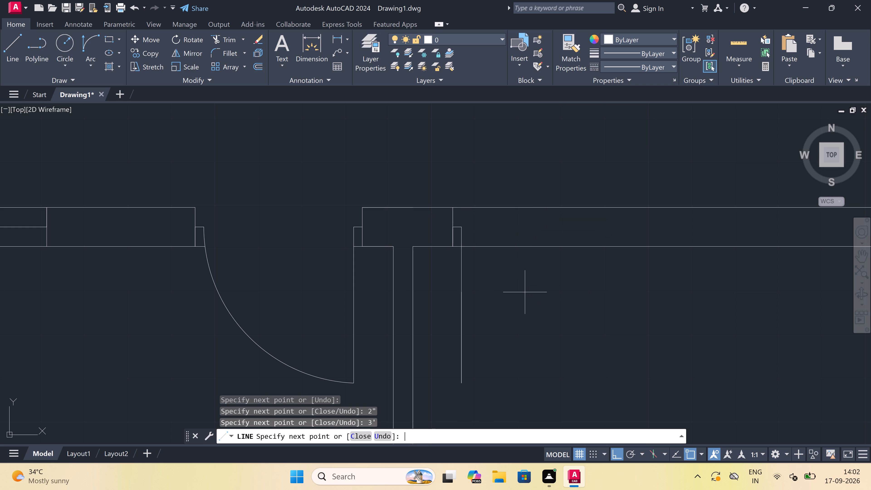
pyautogui.press('Escape')
# Draw the opposite jamb line across the wall to the right of the new leaf, with a 2" stub from its midpoint toward the leaf.
pyautogui.press('space')
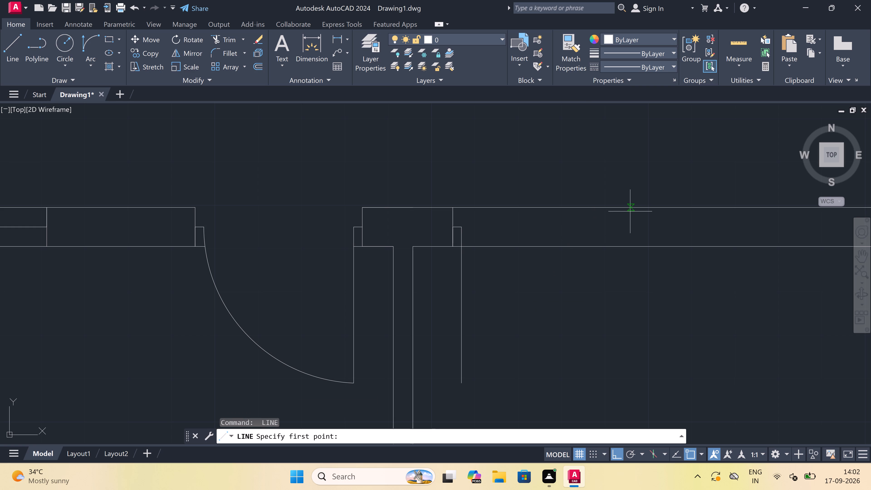
pyautogui.click(602, 210)
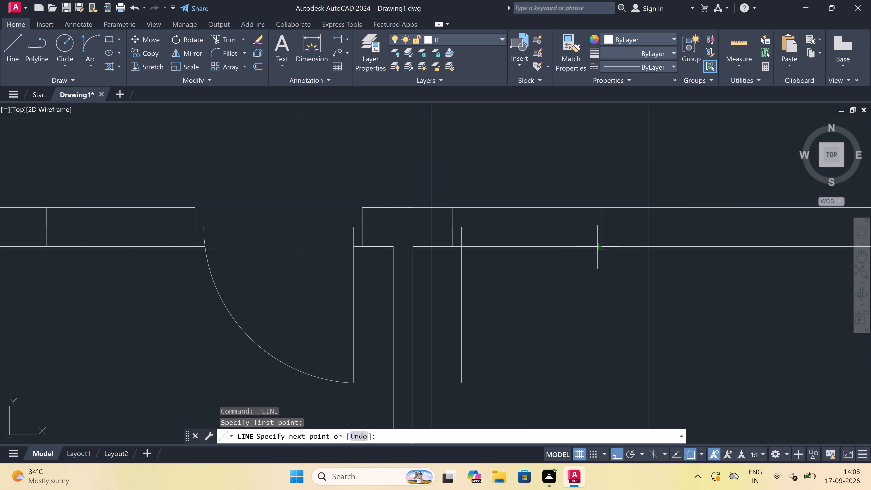
pyautogui.click(605, 245)
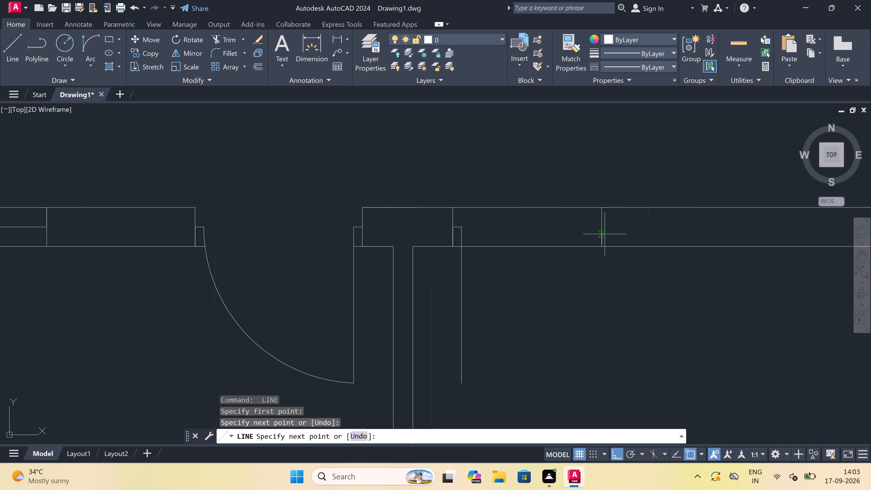
pyautogui.click(603, 228)
pyautogui.write('2"')
pyautogui.press('space')
pyautogui.press('Escape')
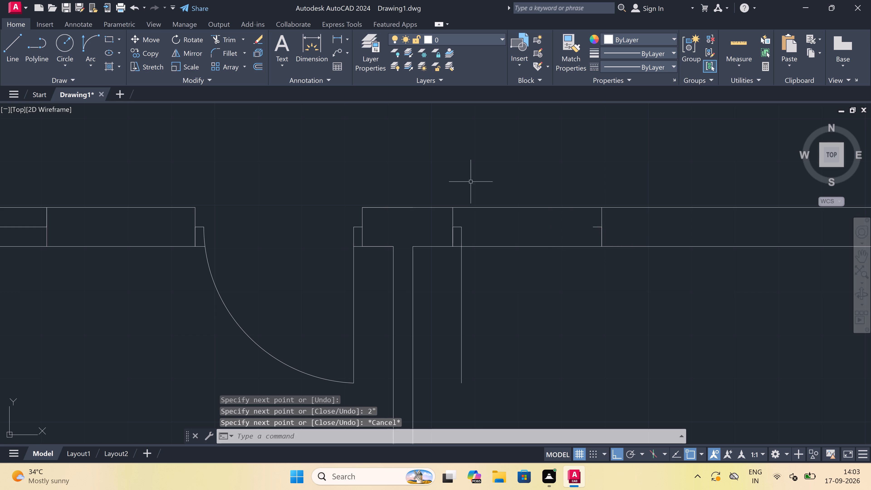
# Draw the second door swing with a Start, End, Direction arc from the leaf's free end to the right jamb stub.
pyautogui.click(87, 44)
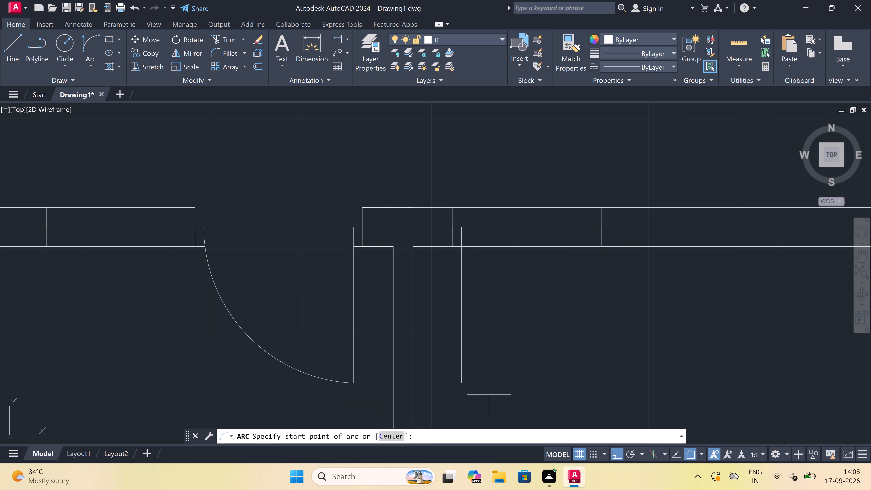
pyautogui.click(463, 382)
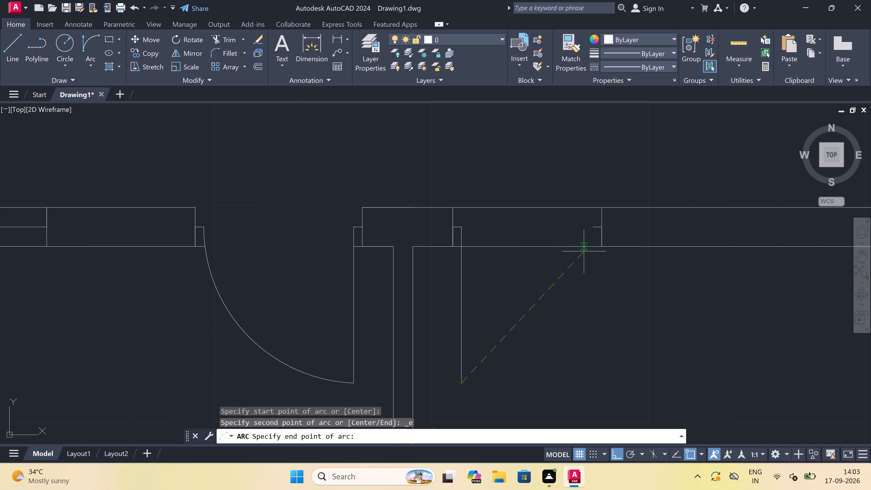
pyautogui.click(593, 228)
pyautogui.click(606, 309)
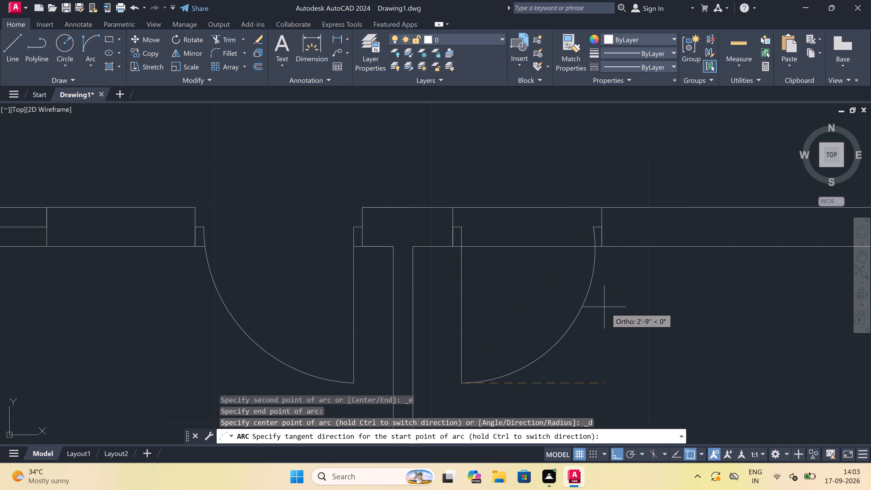
# Trim both wall lines between the second door's jambs to open the doorway into the middle room.
pyautogui.press('t')
pyautogui.press('r')
pyautogui.press('space')
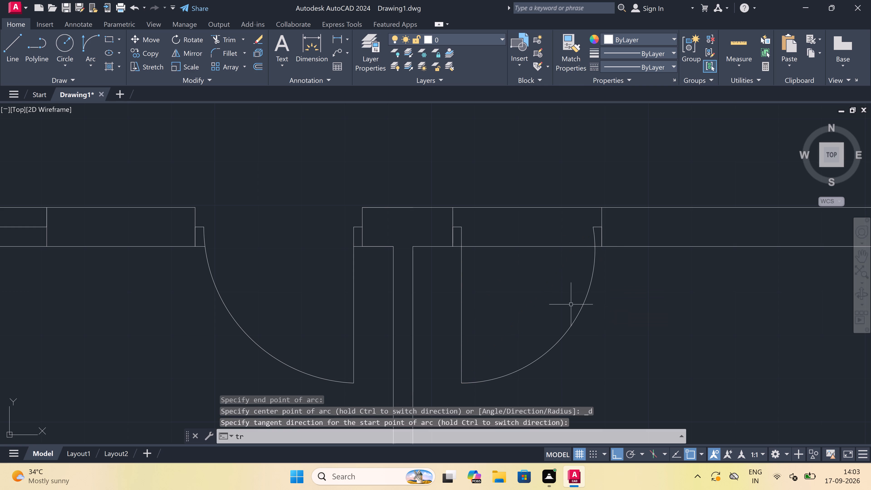
pyautogui.moveTo(535, 292); pyautogui.dragTo(535, 281)
pyautogui.click(531, 188)
pyautogui.scroll(-4, 531, 188)
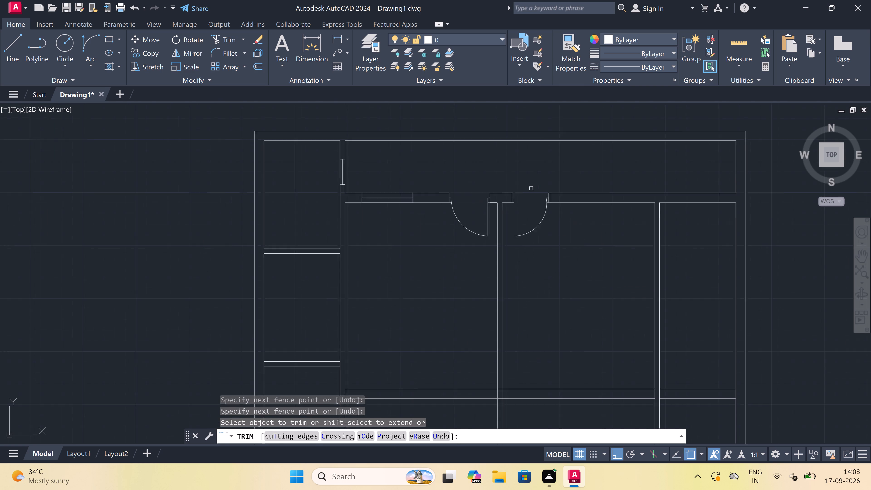
pyautogui.scroll(2, 575, 186)
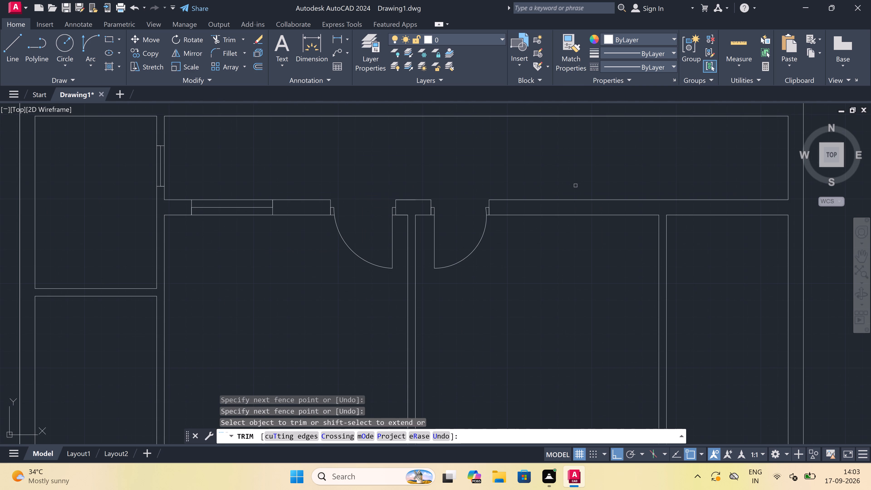
pyautogui.press('Escape')
# Draw a 4' window symbol in the middle room's top wall, right of the door, with a centre line and end lines across the wall.
pyautogui.scroll(1, 598, 190)
pyautogui.scroll(-1, 598, 190)
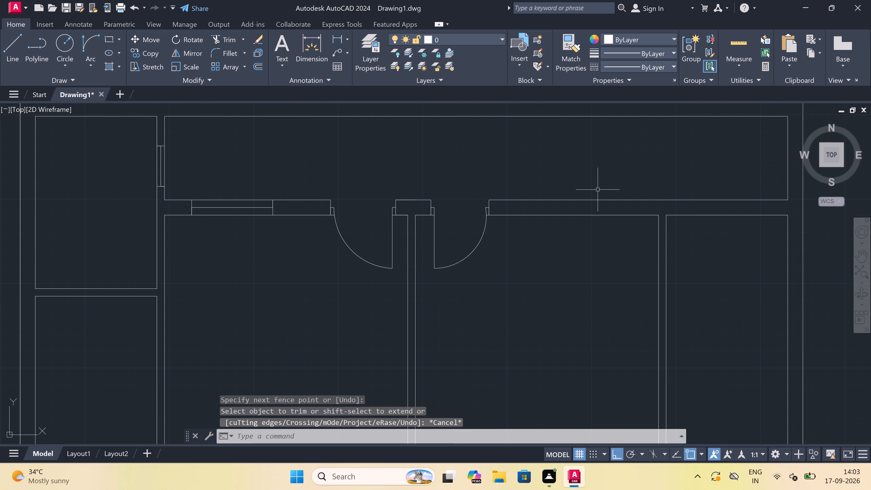
pyautogui.press('l')
pyautogui.press('space')
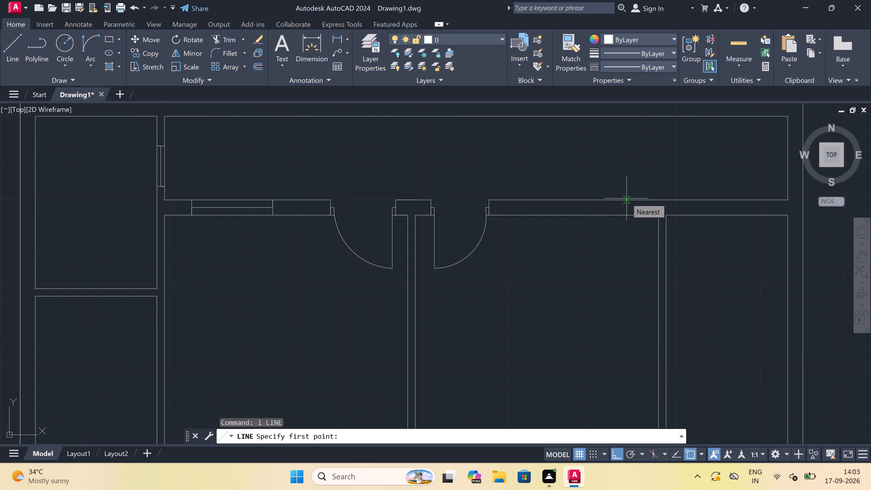
pyautogui.moveTo(624, 201); pyautogui.dragTo(624, 203)
pyautogui.click(620, 216)
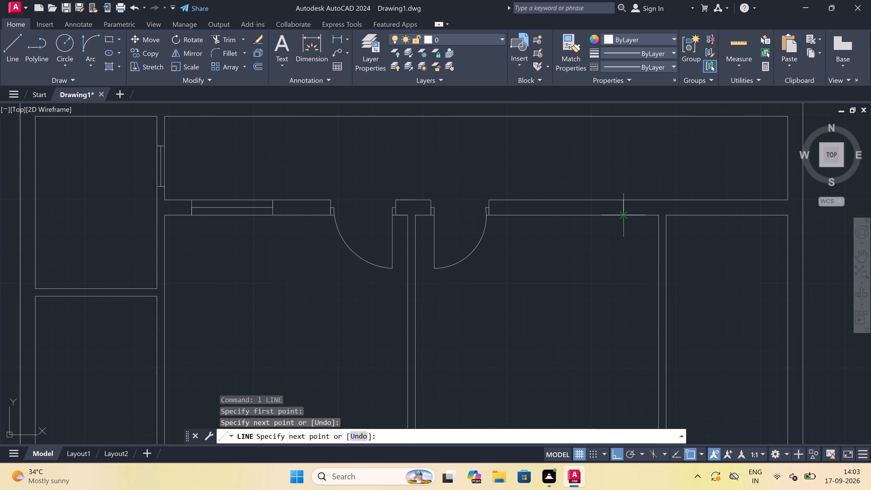
pyautogui.click(621, 209)
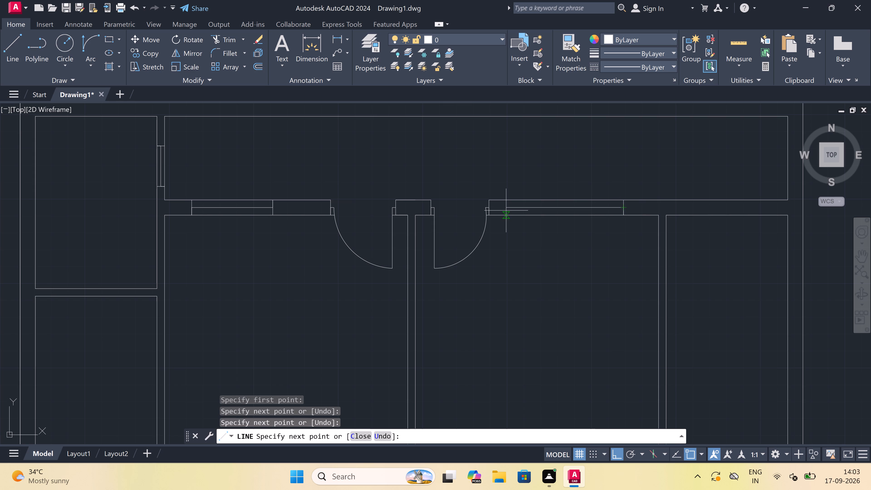
pyautogui.write("4'")
pyautogui.press('space')
pyautogui.scroll(1, 509, 212)
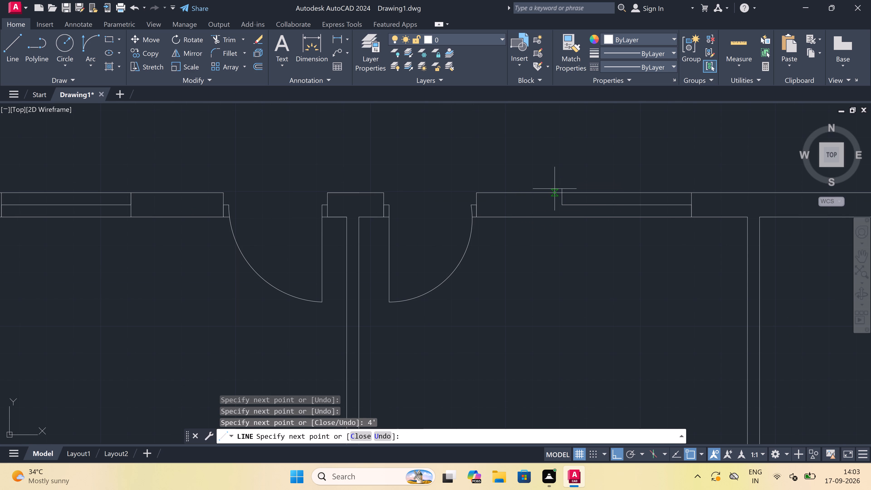
pyautogui.click(560, 192)
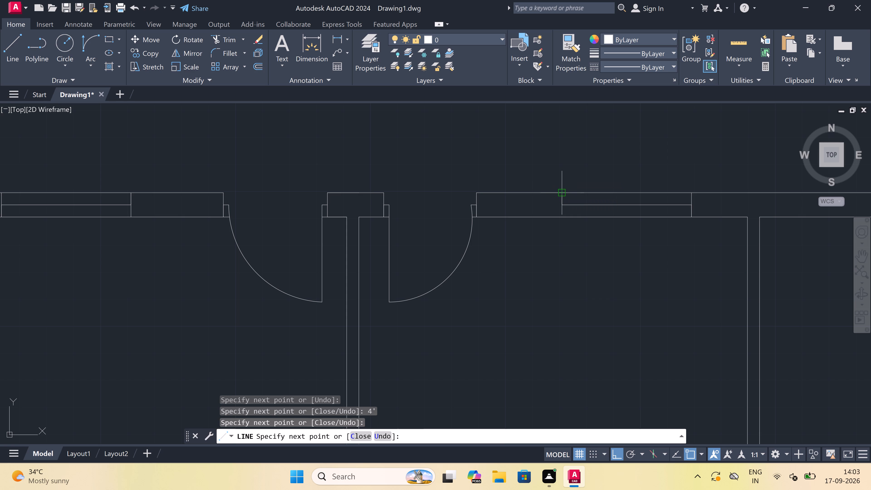
pyautogui.click(560, 216)
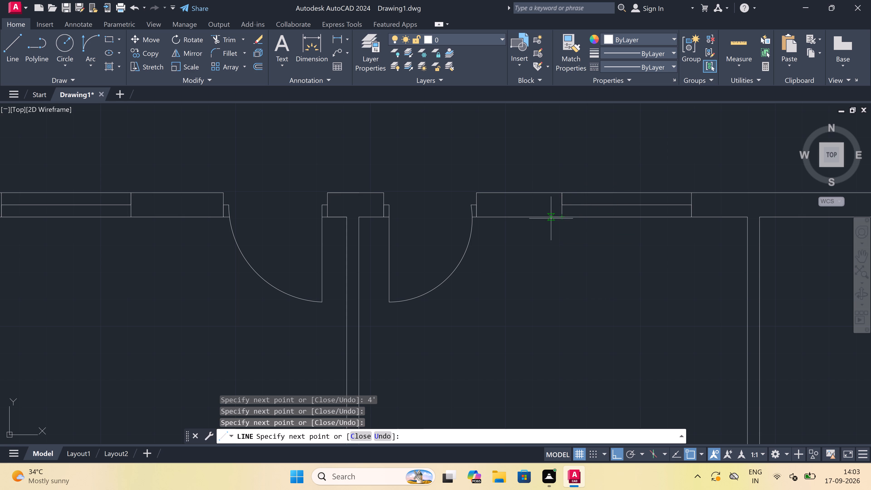
pyautogui.press('Escape')
# Draw a 2' window symbol in the top wall of the narrow right-hand room, with a centre line and end lines across the wall.
pyautogui.scroll(-3, 462, 206)
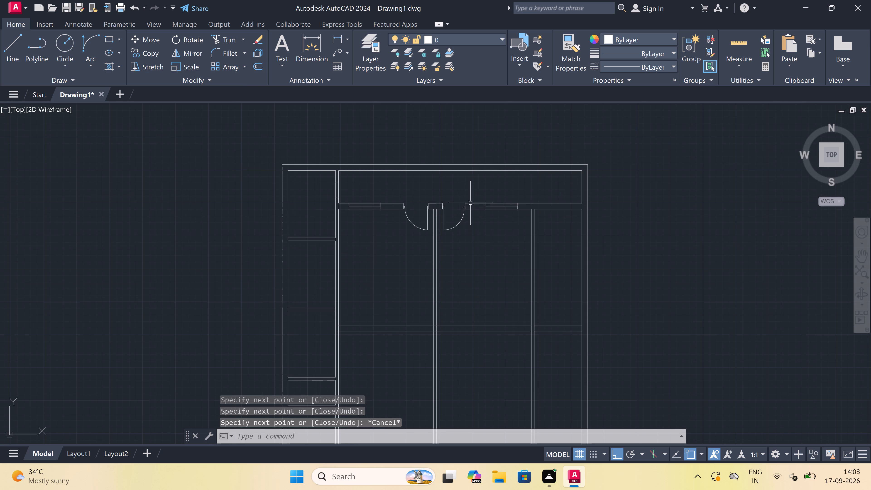
pyautogui.scroll(2, 569, 204)
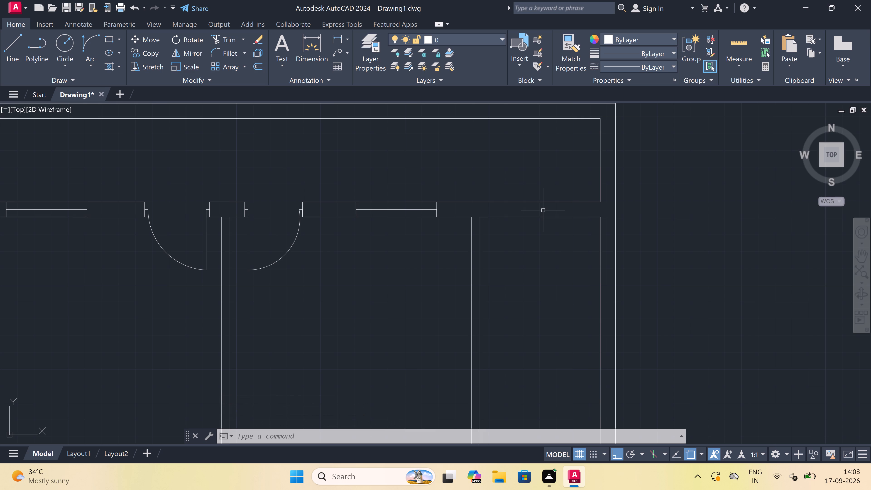
pyautogui.write('l')
pyautogui.press('space')
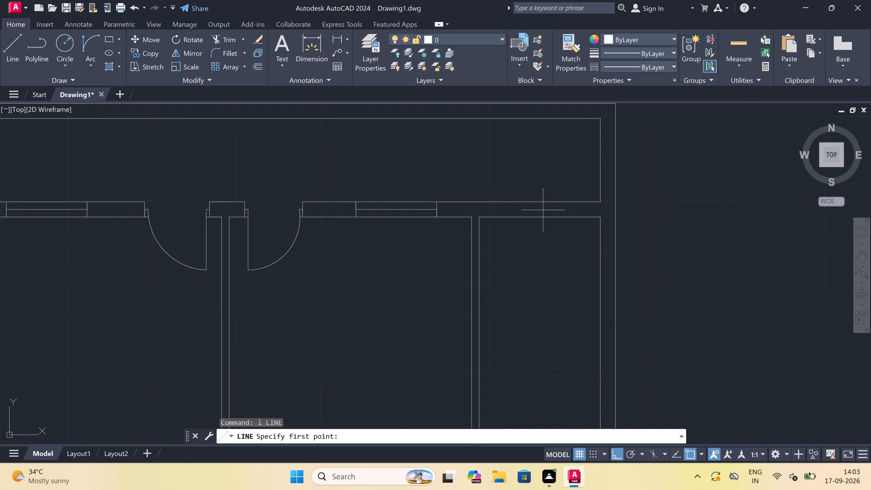
pyautogui.click(518, 202)
pyautogui.scroll(2, 518, 215)
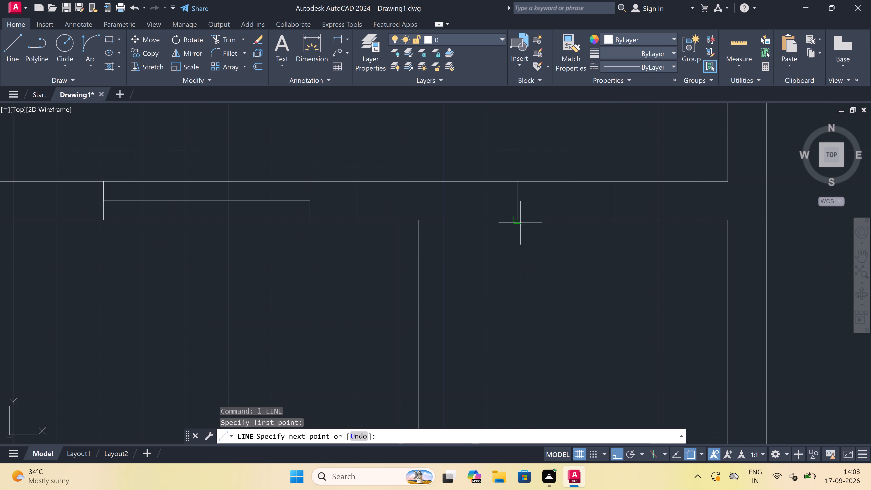
pyautogui.click(517, 220)
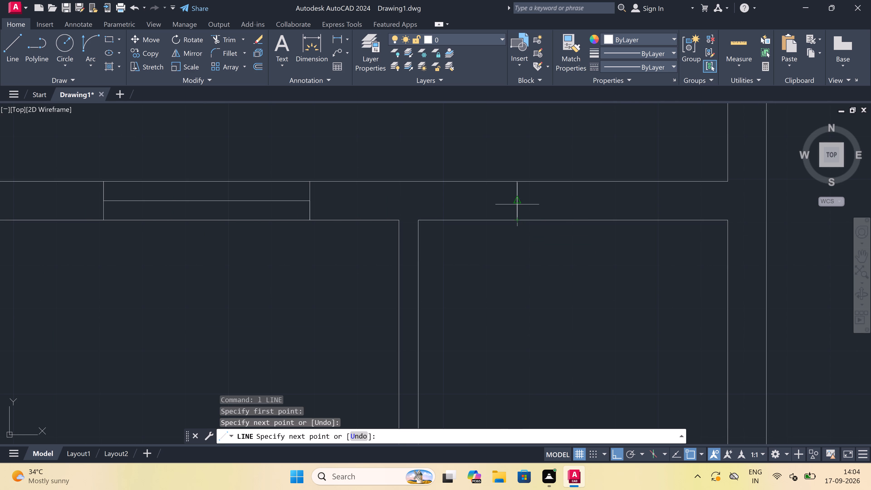
pyautogui.doubleClick(517, 203)
pyautogui.write("2'")
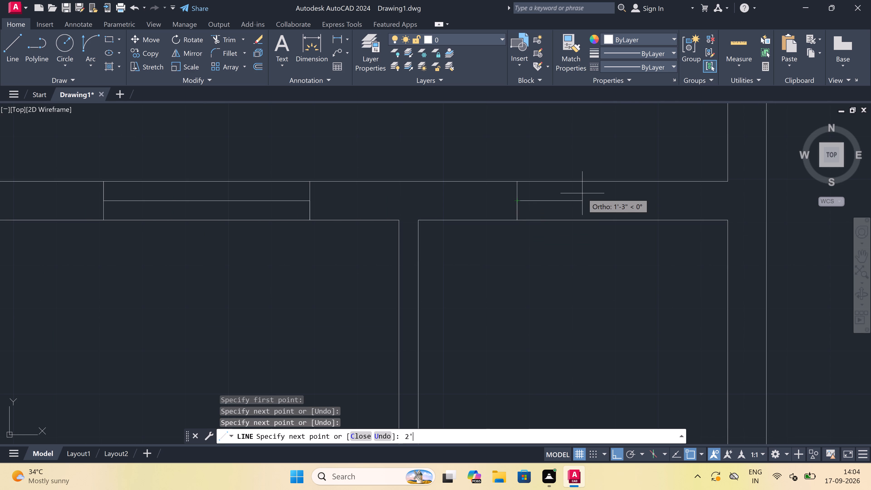
pyautogui.press('space')
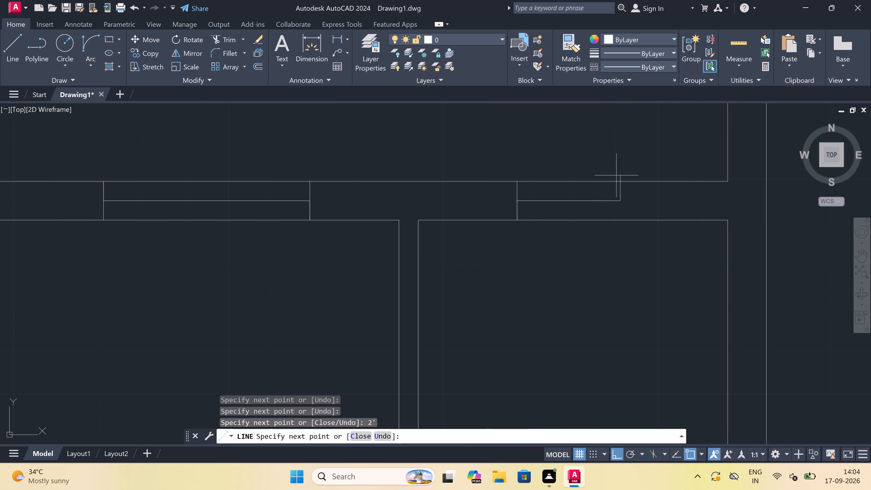
pyautogui.click(621, 181)
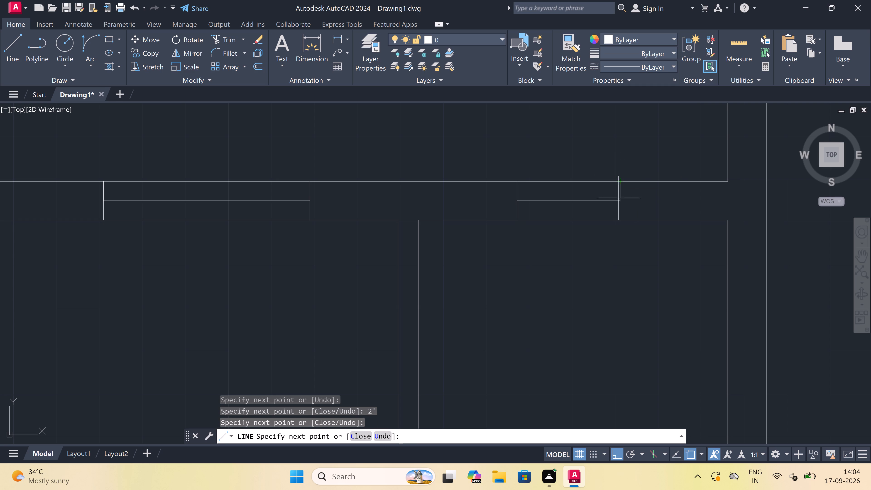
pyautogui.click(622, 220)
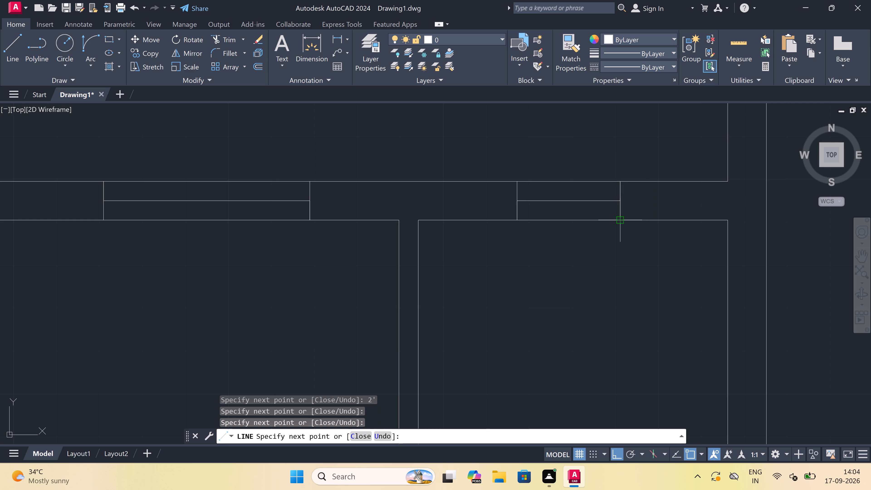
pyautogui.press('Escape')
# Draw a 4.5" partition across the narrow right-hand room, starting 7' below its top inner corner and spanning to the outer wall.
pyautogui.scroll(-4, 611, 168)
pyautogui.scroll(1, 612, 204)
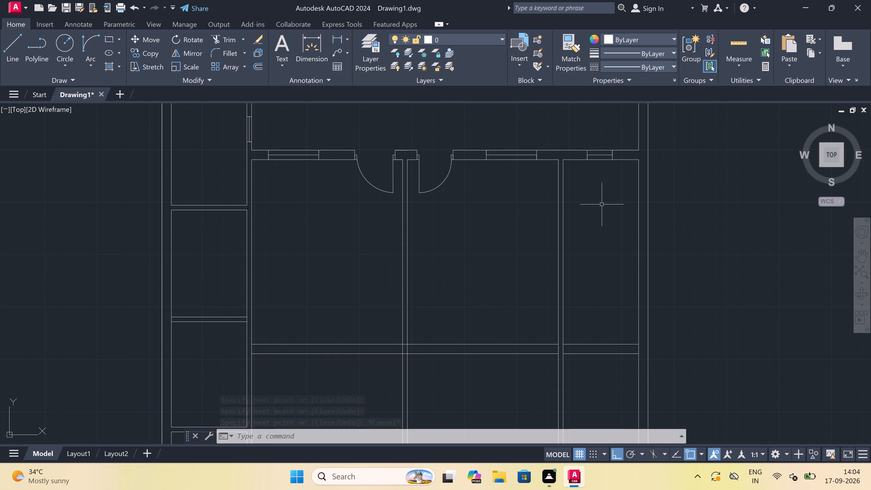
pyautogui.write('l')
pyautogui.press('space')
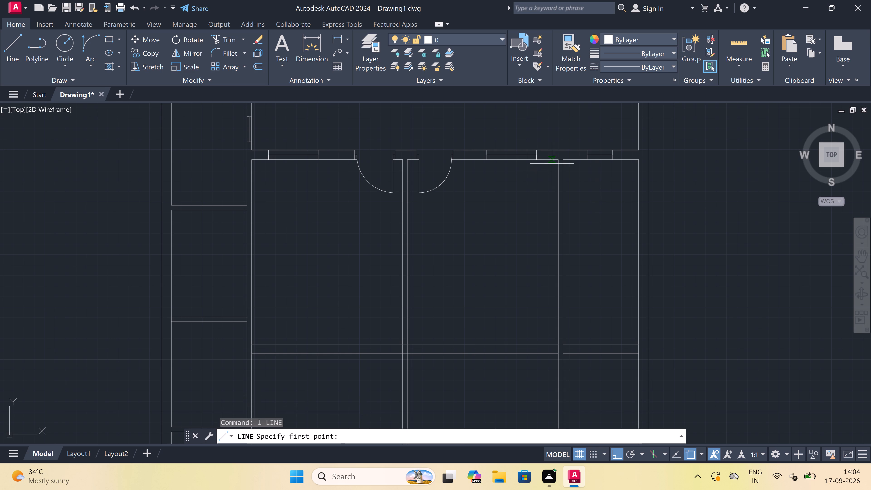
pyautogui.moveTo(565, 162); pyautogui.dragTo(566, 171)
pyautogui.write("7'")
pyautogui.press('space')
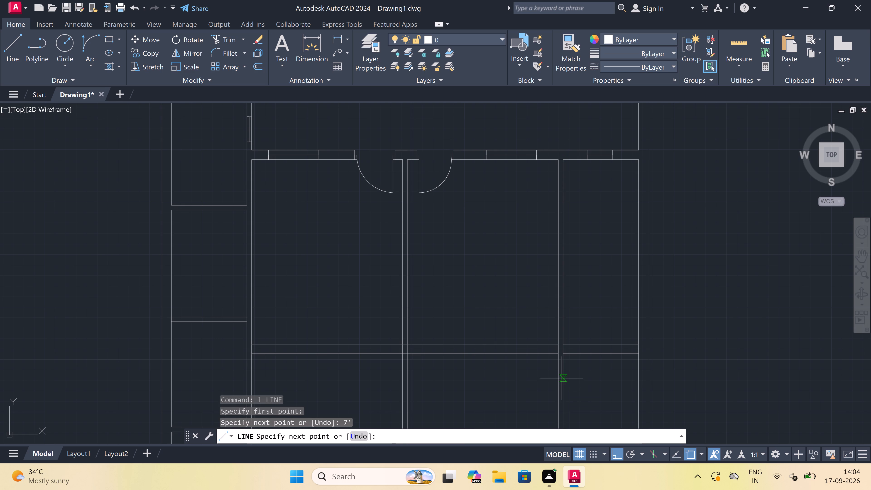
pyautogui.scroll(2, 625, 241)
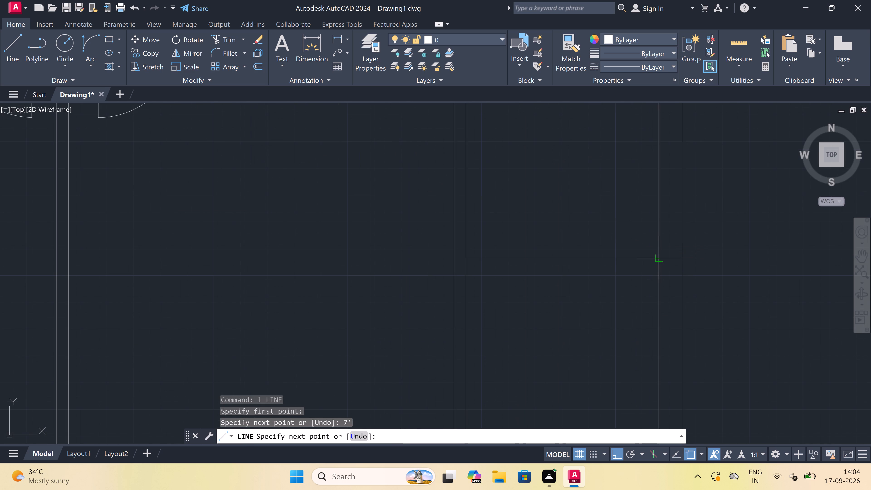
pyautogui.click(656, 257)
pyautogui.write('4.5')
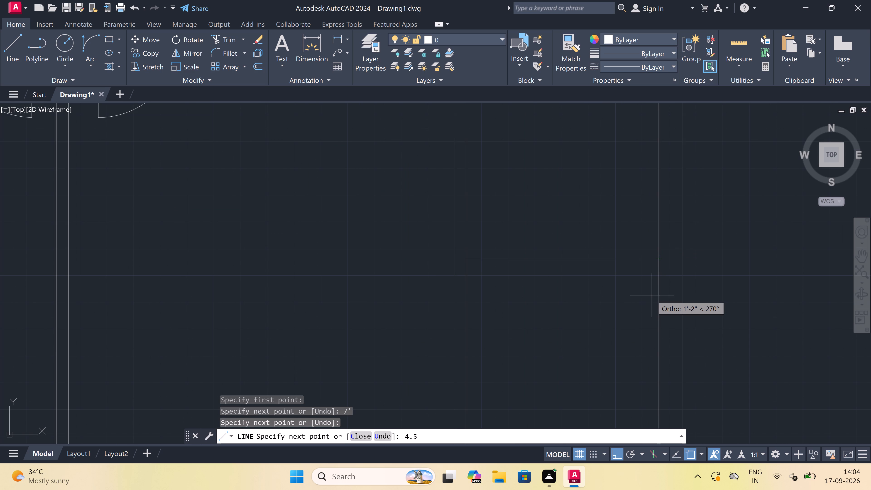
pyautogui.write('"')
pyautogui.press('space')
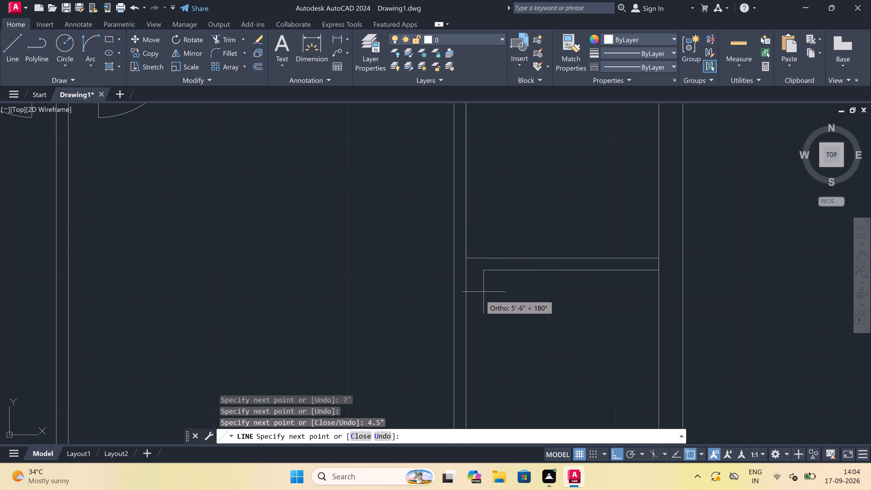
pyautogui.click(463, 271)
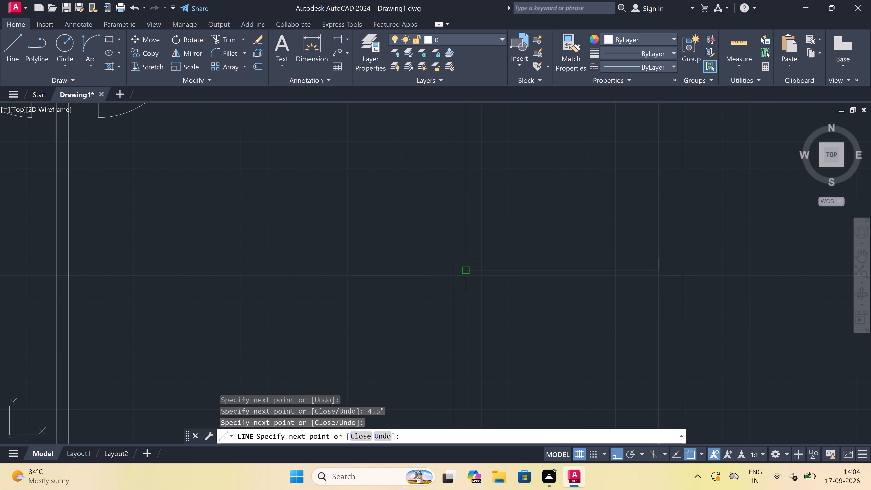
pyautogui.press('Escape')
# Trim the wall lines at both ends of the new partition to open its junctions with the side walls.
pyautogui.press('t')
pyautogui.press('r')
pyautogui.press('space')
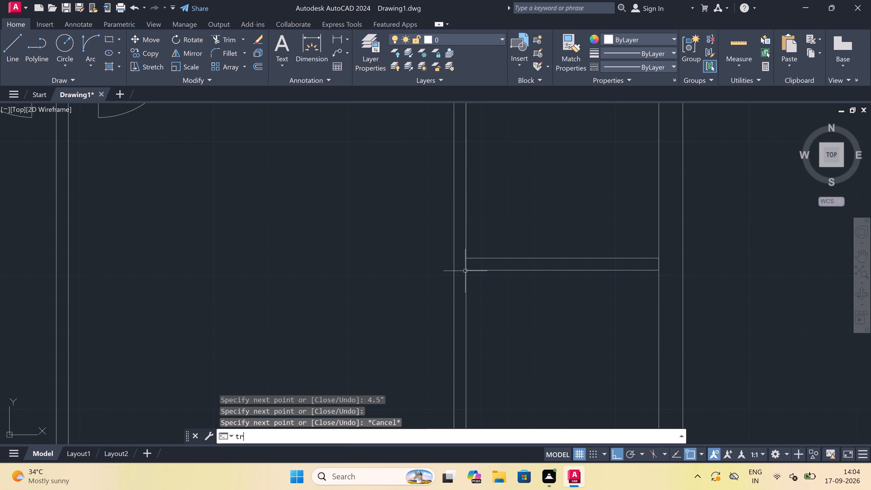
pyautogui.scroll(3, 479, 266)
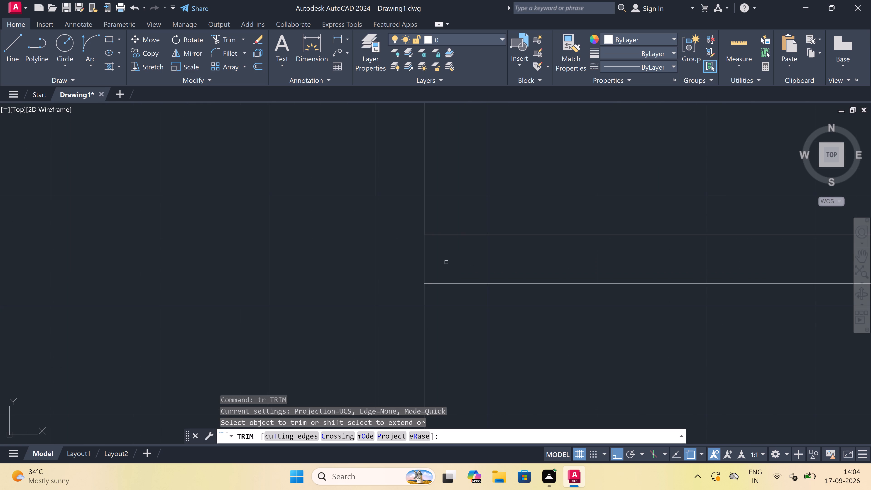
pyautogui.click(445, 261)
pyautogui.click(422, 261)
pyautogui.scroll(-5, 422, 263)
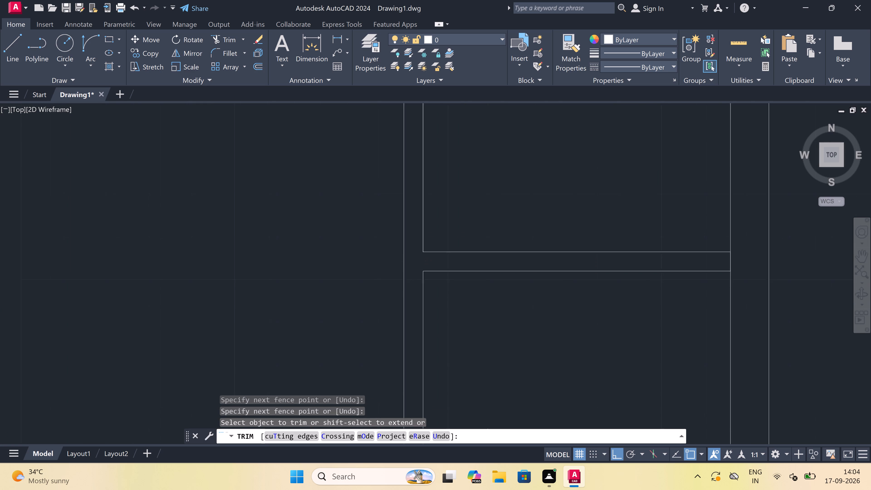
pyautogui.scroll(3, 508, 268)
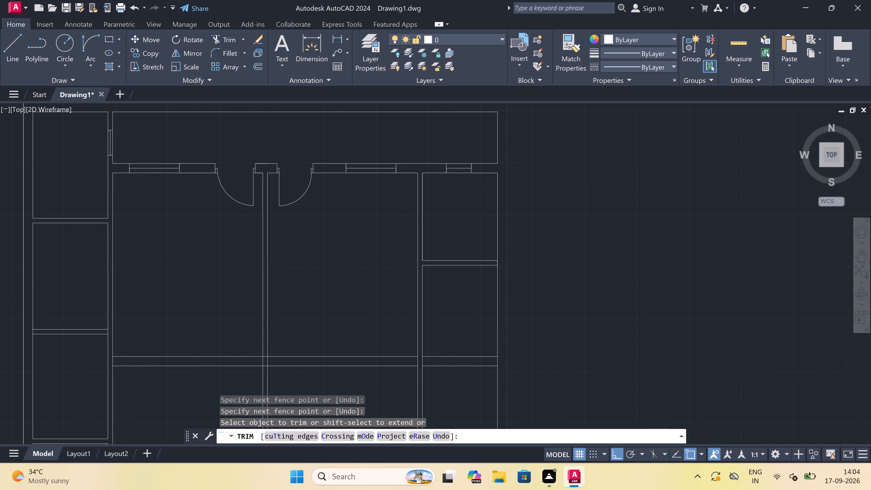
pyautogui.scroll(3, 461, 245)
pyautogui.moveTo(463, 244); pyautogui.dragTo(472, 244)
pyautogui.click(512, 235)
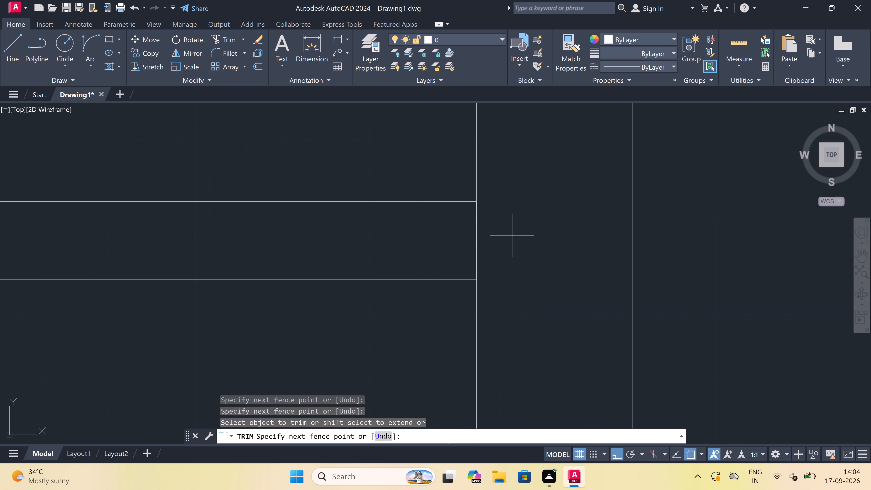
pyautogui.click(465, 241)
pyautogui.press('Escape')
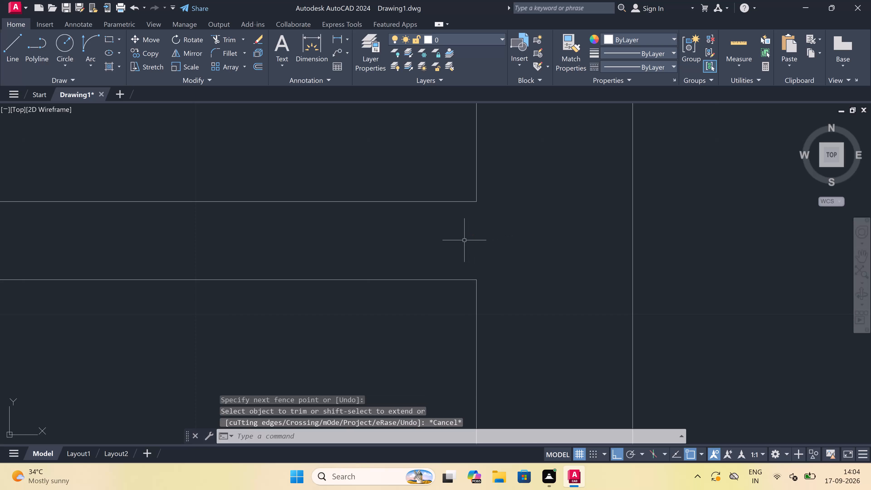
# Draw two jamb lines across the wall between the middle and lower right-hand rooms, the lower one at the horizontal wall's upper line.
pyautogui.scroll(-7, 464, 240)
pyautogui.scroll(2, 436, 259)
pyautogui.press('space')
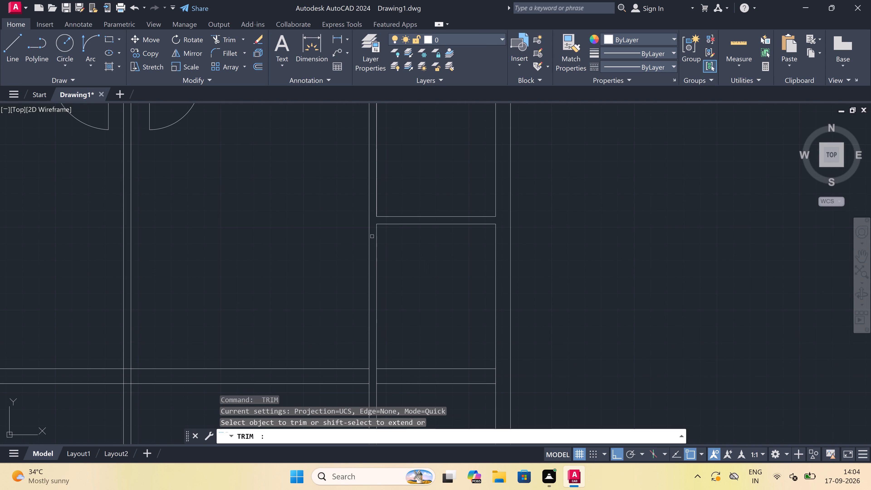
pyautogui.press('Escape')
pyautogui.write('l')
pyautogui.press('space')
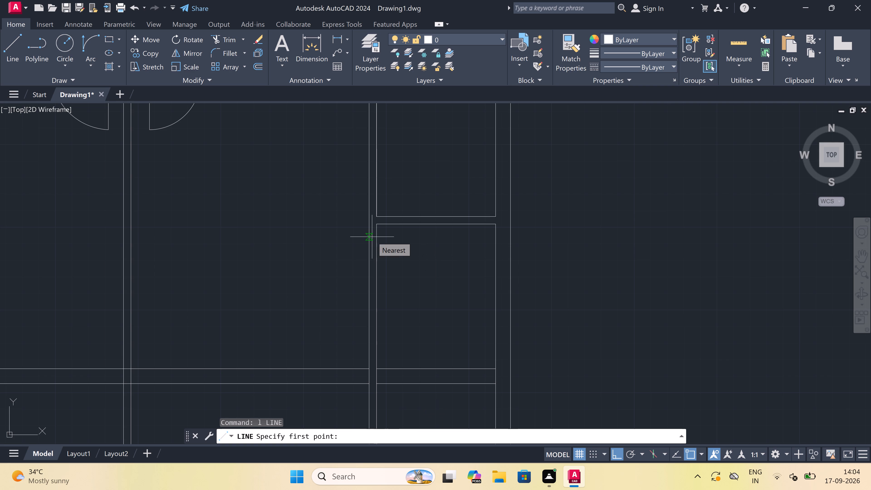
pyautogui.click(369, 294)
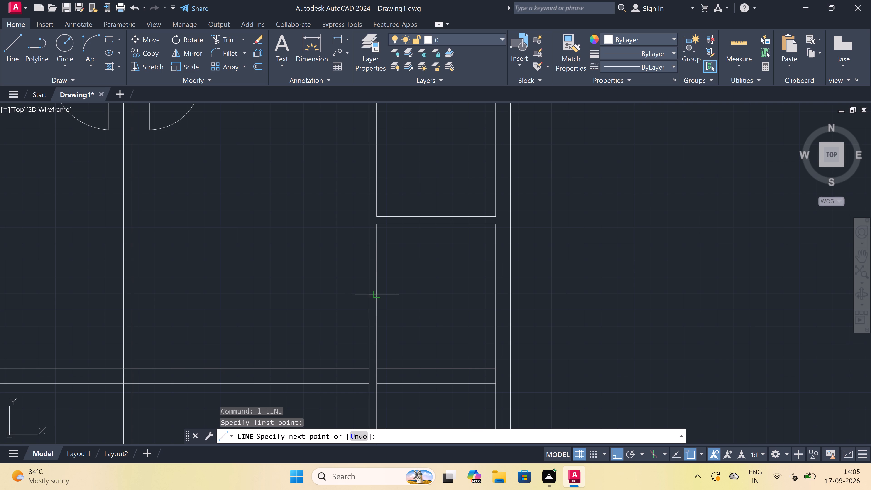
pyautogui.click(377, 295)
pyautogui.press('Escape')
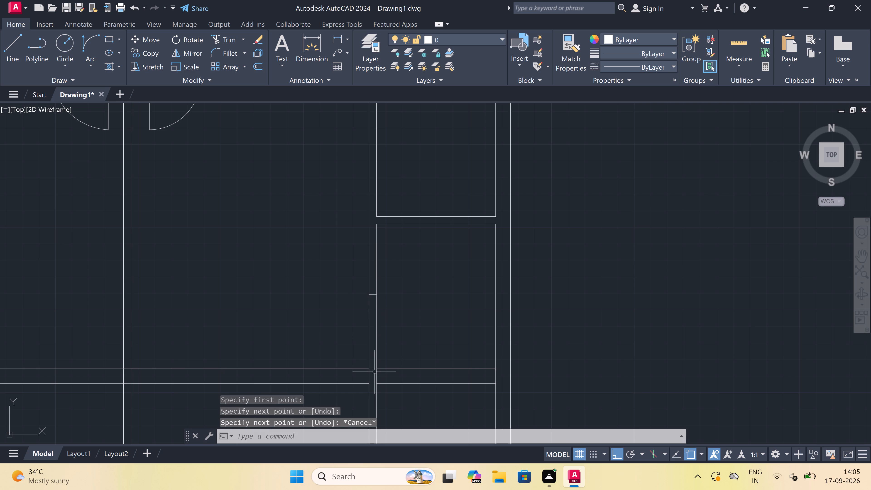
pyautogui.press('space')
pyautogui.click(369, 370)
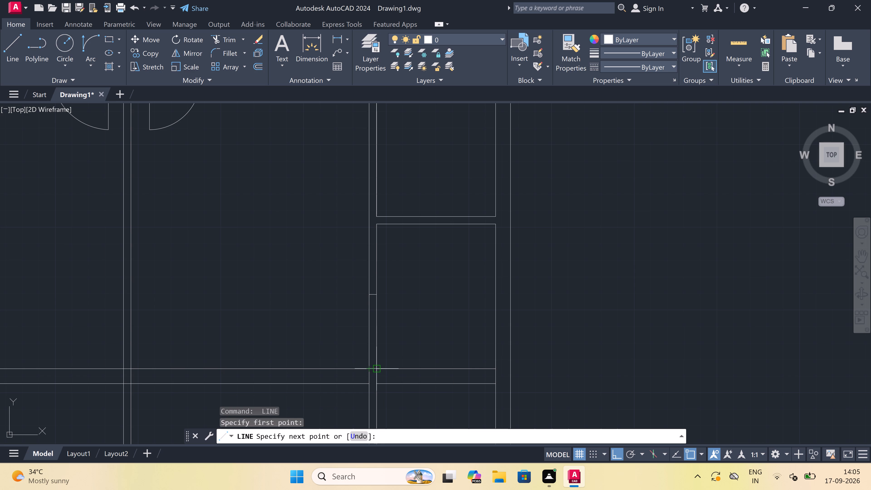
pyautogui.click(377, 366)
pyautogui.press('Escape')
# Trim both wall lines between the two jamb lines to open the passage into the lower right-hand room.
pyautogui.press('t')
pyautogui.press('r')
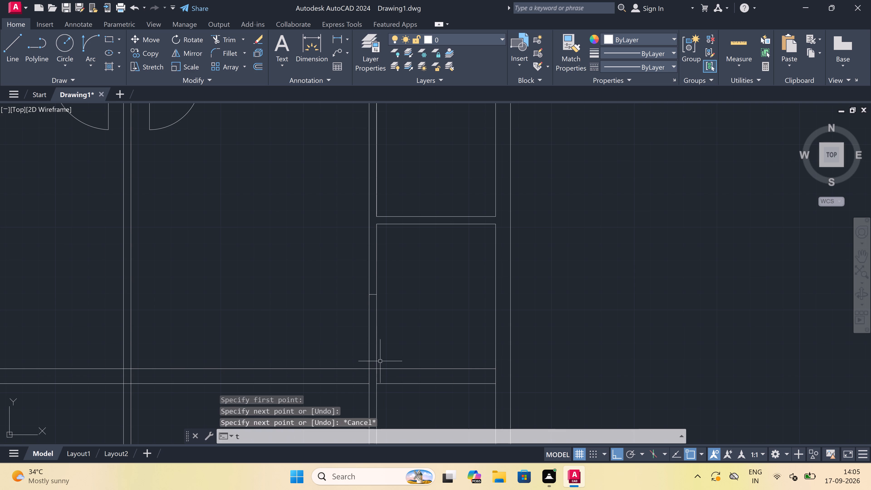
pyautogui.press('space')
pyautogui.click(389, 349)
pyautogui.click(343, 335)
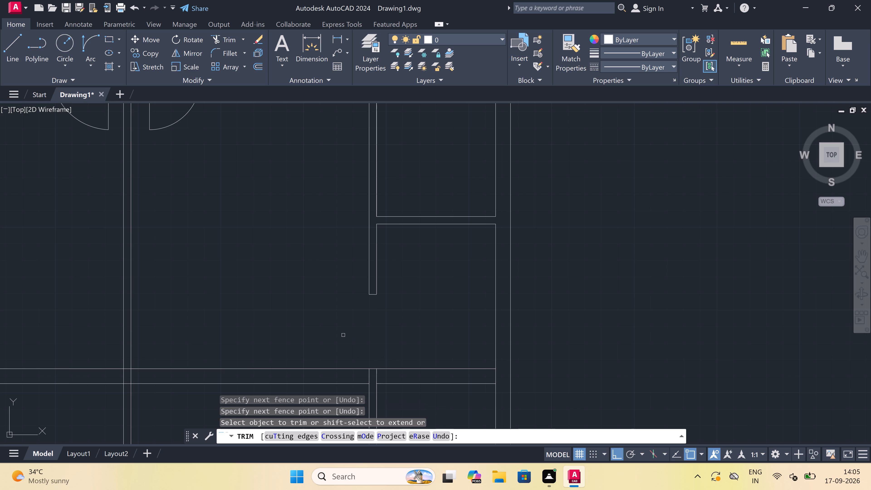
pyautogui.press('Escape')
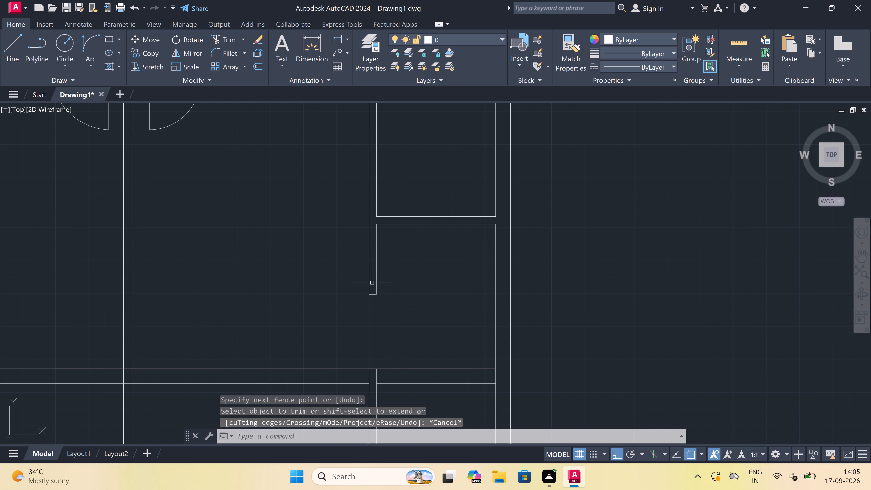
# Draw a jamb line near the inner end of the narrow right-hand room's partition, with a 2" stop from its midpoint and a 2' door leaf upward.
pyautogui.press('l')
pyautogui.press('space')
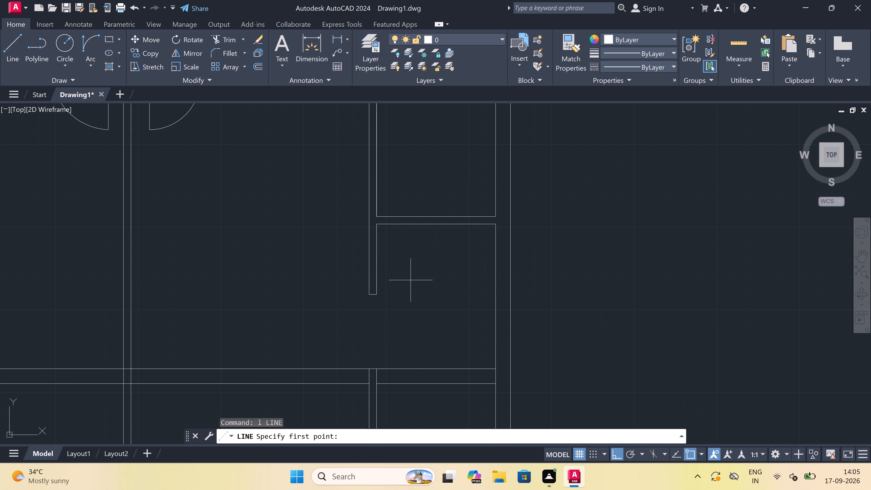
pyautogui.doubleClick(387, 219)
pyautogui.click(386, 225)
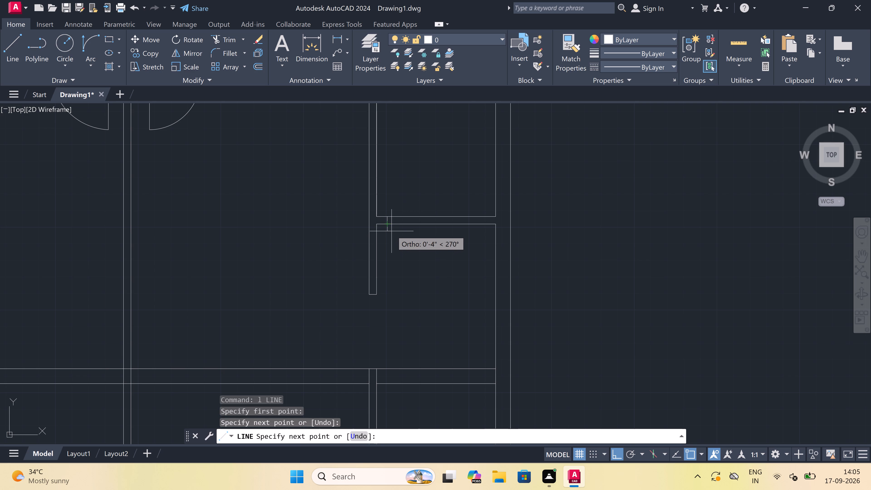
pyautogui.scroll(-2, 391, 231)
pyautogui.scroll(3, 392, 210)
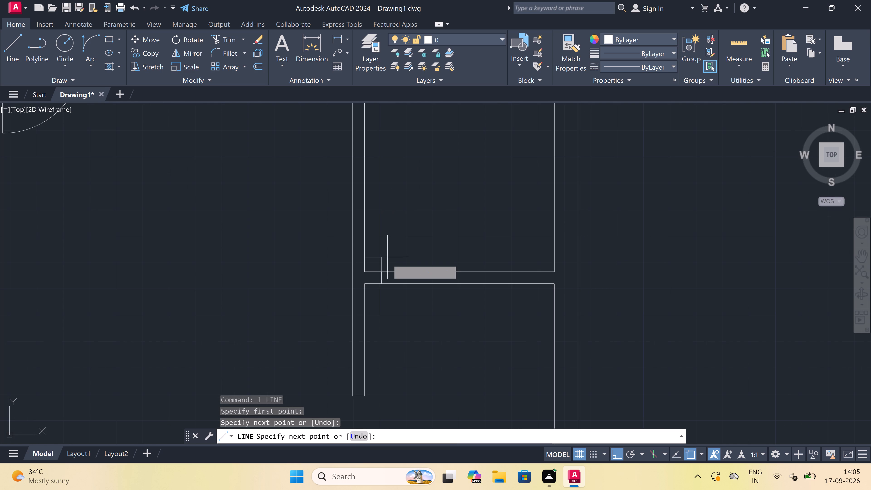
pyautogui.click(382, 276)
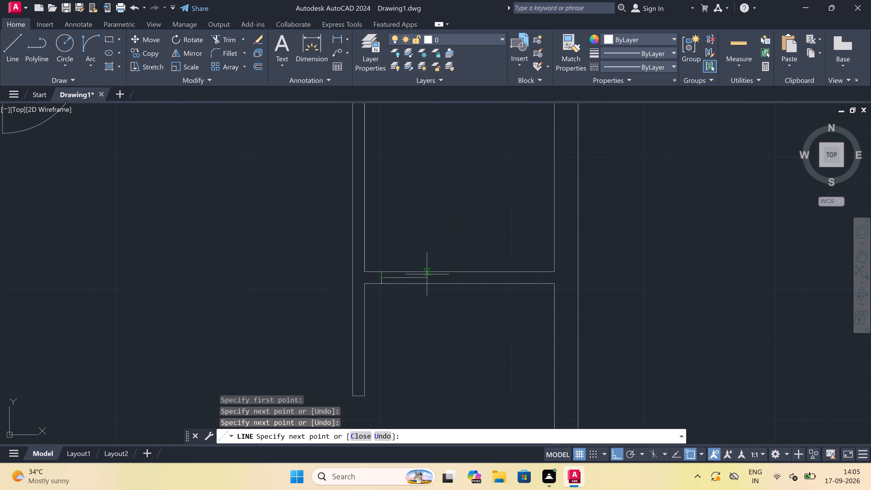
pyautogui.press('2')
pyautogui.write('"')
pyautogui.press('space')
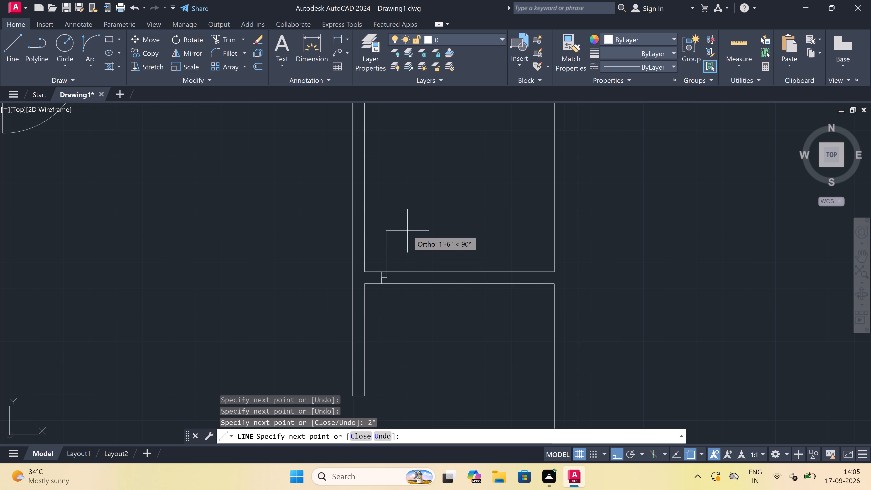
pyautogui.write("2'")
pyautogui.press('space')
pyautogui.press('Escape')
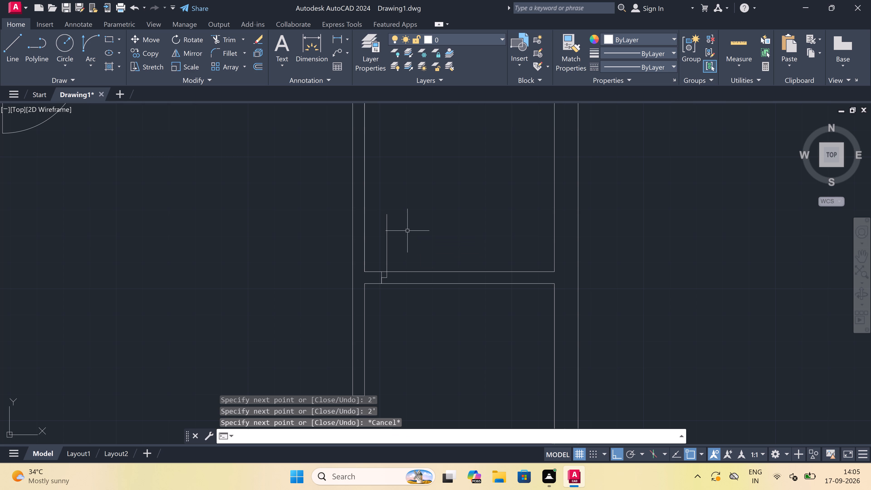
# Draw the opposite jamb line across the same partition, with a 2" stop from its midpoint pointing toward the door leaf.
pyautogui.press('space')
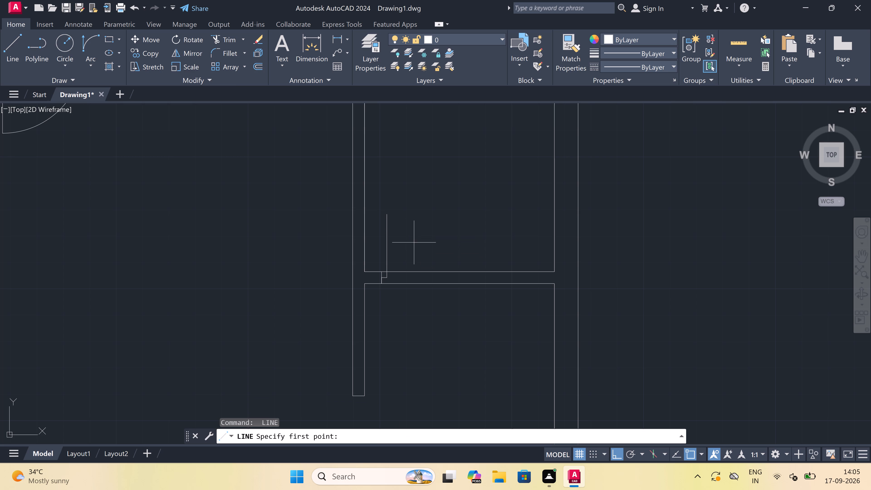
pyautogui.click(445, 269)
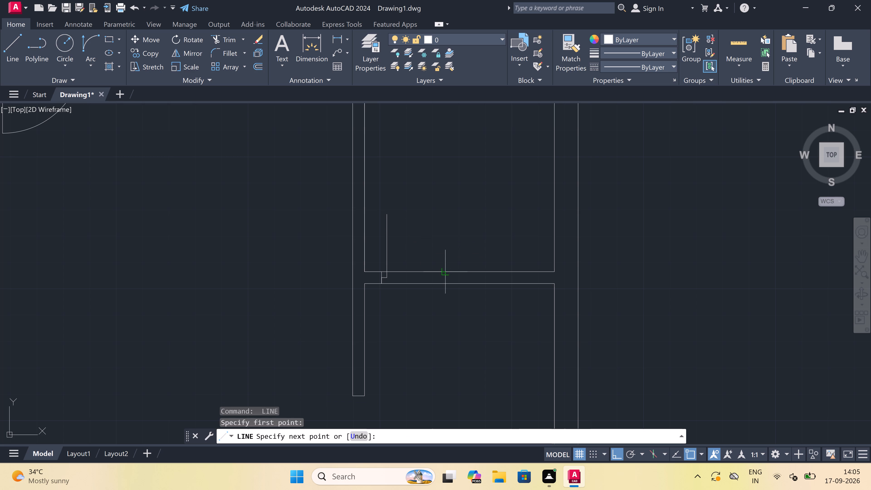
pyautogui.click(446, 280)
pyautogui.click(446, 281)
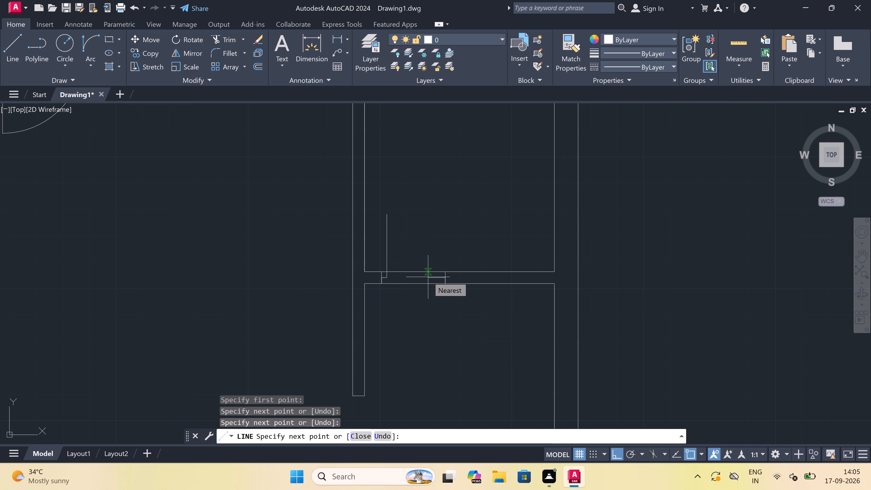
pyautogui.press('2')
pyautogui.hotkey('shift', '"')
pyautogui.press('space')
pyautogui.press('Escape')
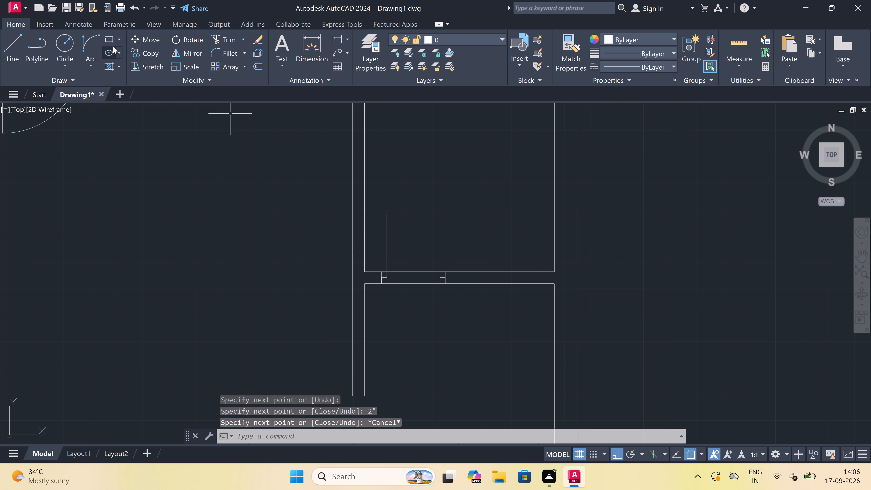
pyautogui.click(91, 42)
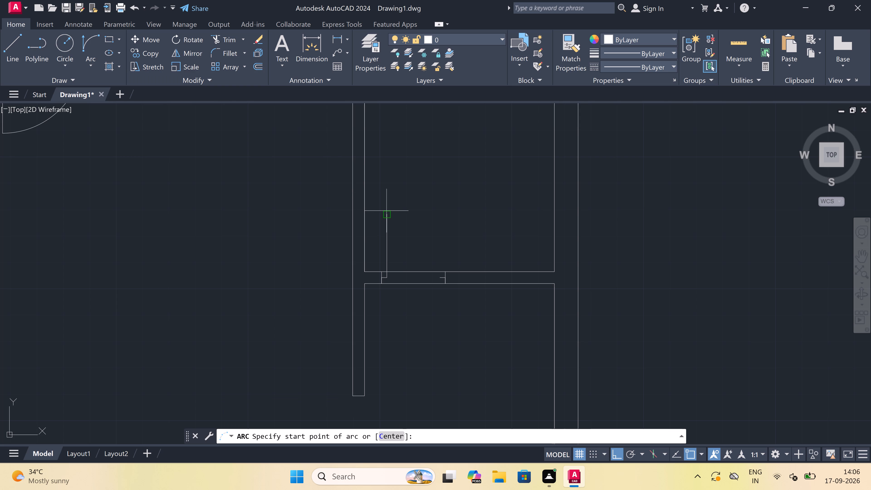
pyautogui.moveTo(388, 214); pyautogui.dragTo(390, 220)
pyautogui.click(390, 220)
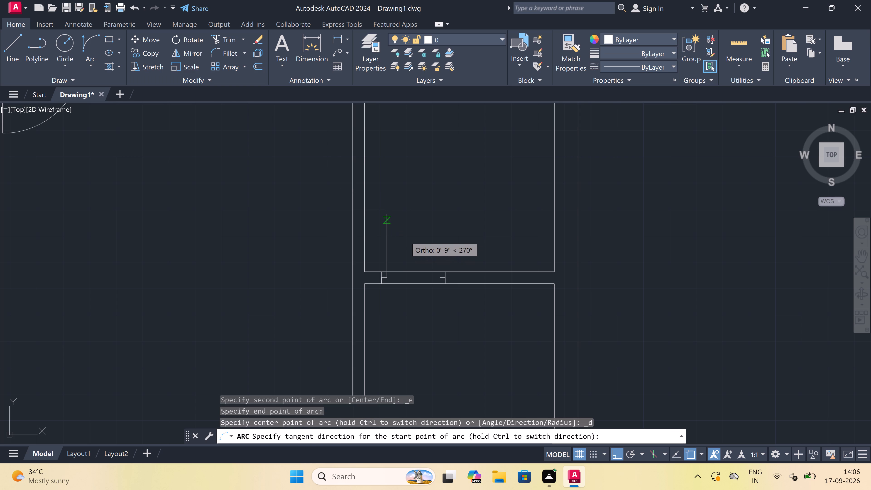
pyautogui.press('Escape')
# Draw a three-point arc from the door leaf's upper end through the opposite stop's end, finishing below the partition.
pyautogui.press('space')
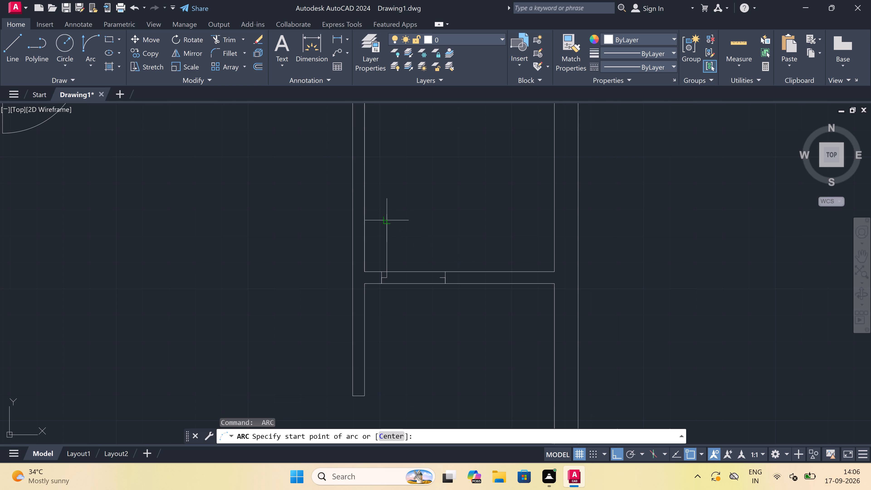
pyautogui.click(387, 212)
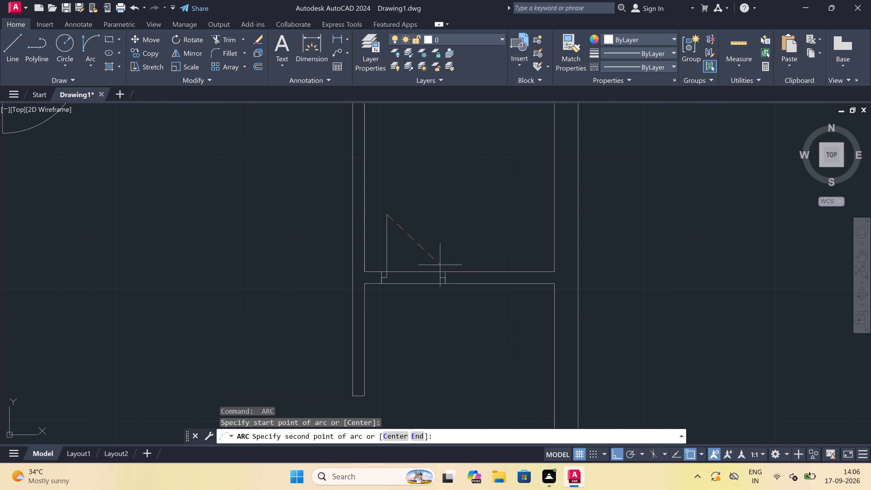
pyautogui.scroll(2, 435, 276)
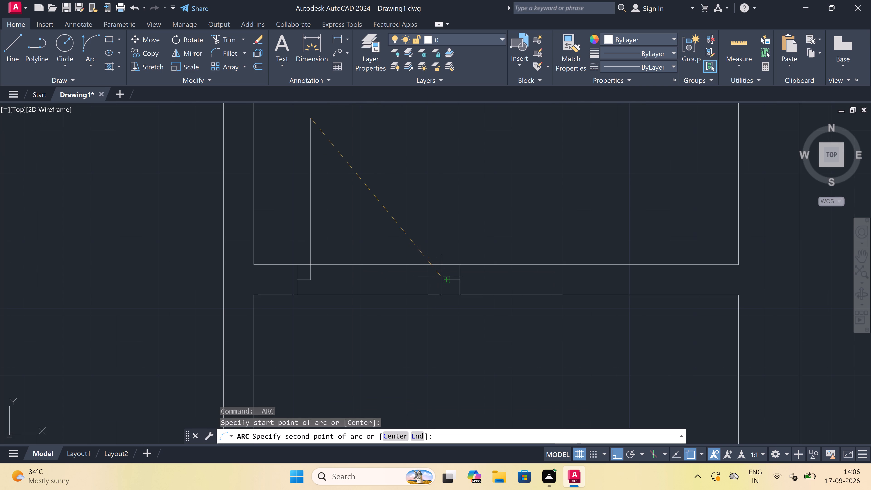
pyautogui.doubleClick(448, 281)
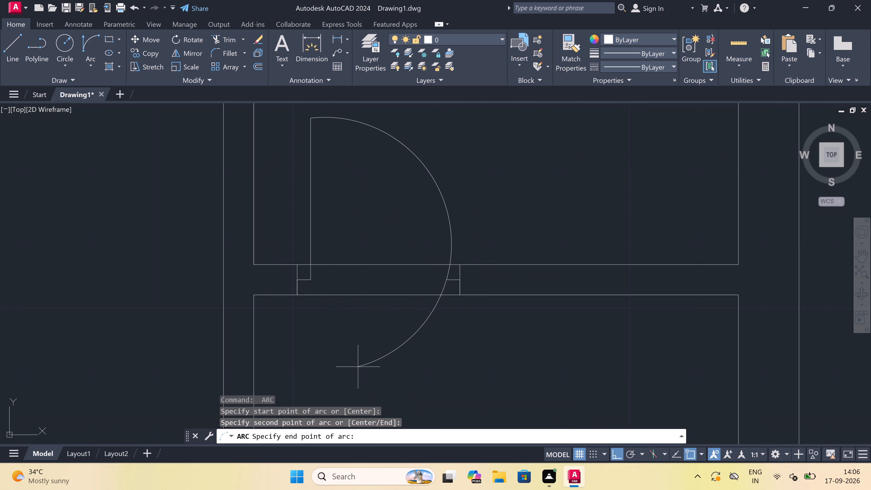
pyautogui.click(338, 369)
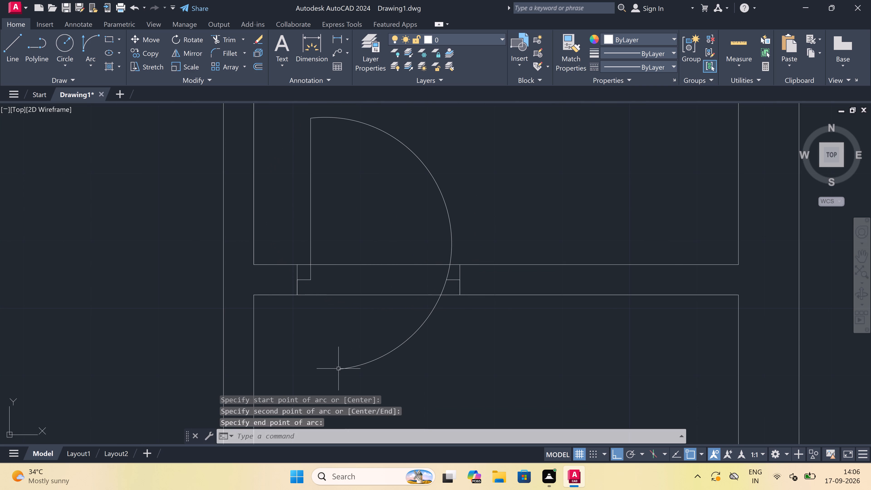
# Trim the door arc back to the stop and remove both partition lines between the leaf and arc to open the doorway.
pyautogui.press('t')
pyautogui.press('r')
pyautogui.press('space')
pyautogui.click(425, 338)
pyautogui.click(374, 327)
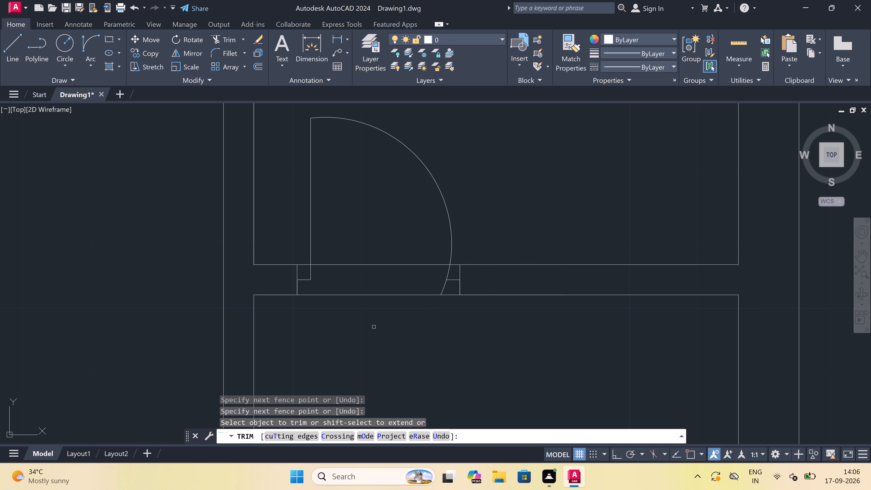
pyautogui.scroll(2, 457, 302)
pyautogui.click(447, 296)
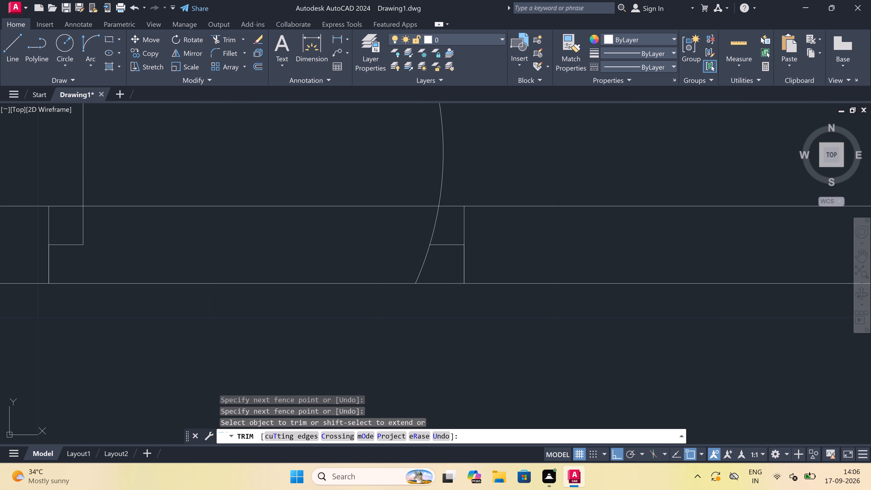
pyautogui.moveTo(444, 278); pyautogui.dragTo(448, 275)
pyautogui.moveTo(448, 272); pyautogui.dragTo(451, 271)
pyautogui.click(372, 252)
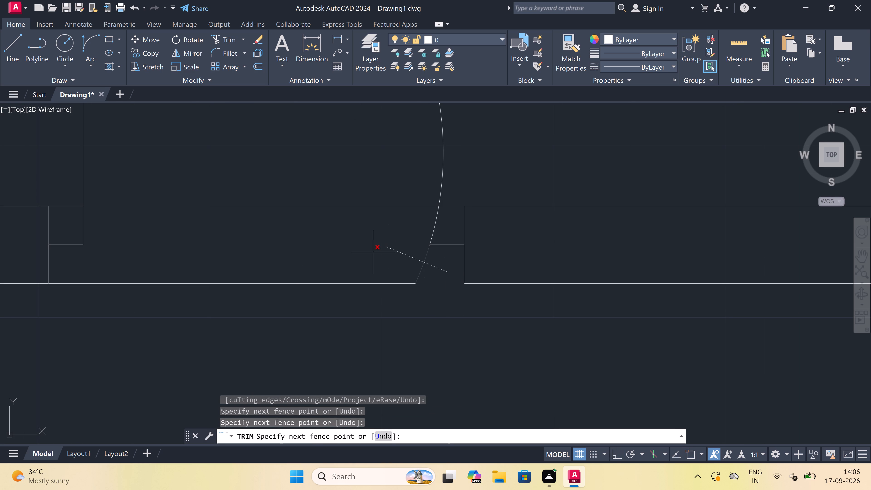
pyautogui.click(344, 305)
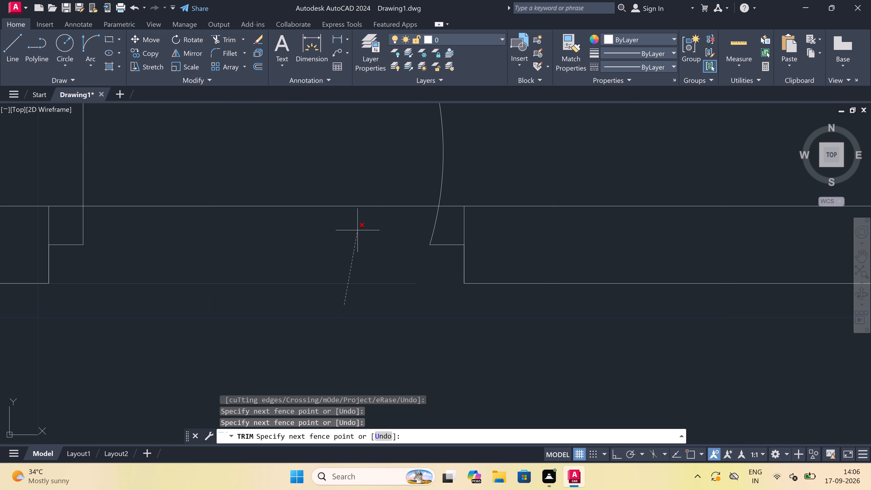
pyautogui.click(352, 167)
pyautogui.press('Escape')
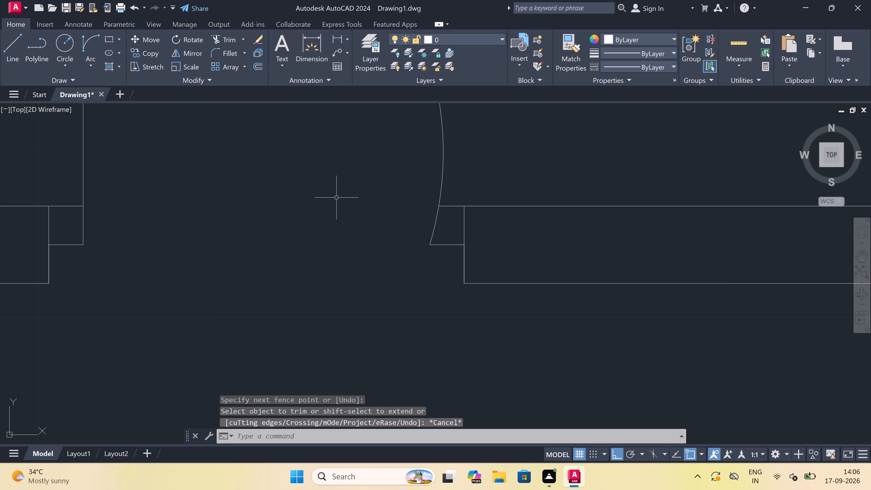
# Draw a jamb line across the wall between the second left-hand side room and the adjacent large room, just above the side room's lower partition.
pyautogui.scroll(-4, 327, 208)
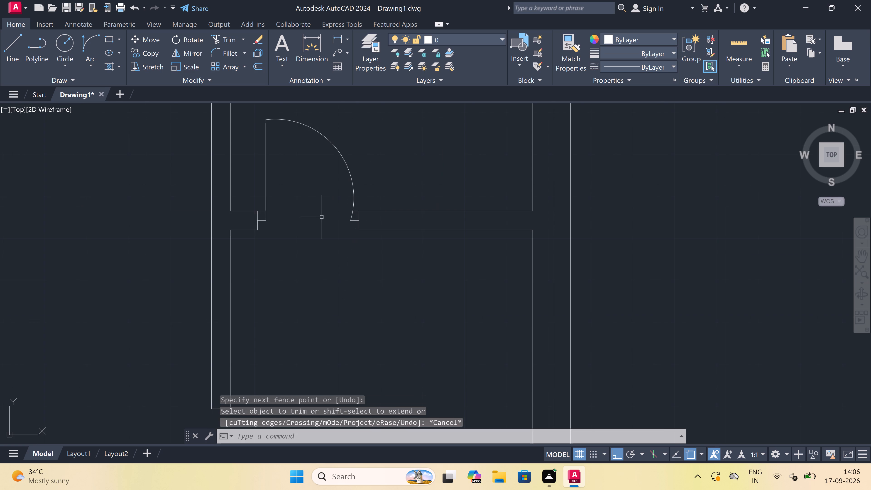
pyautogui.scroll(-4, 322, 217)
pyautogui.scroll(2, 307, 249)
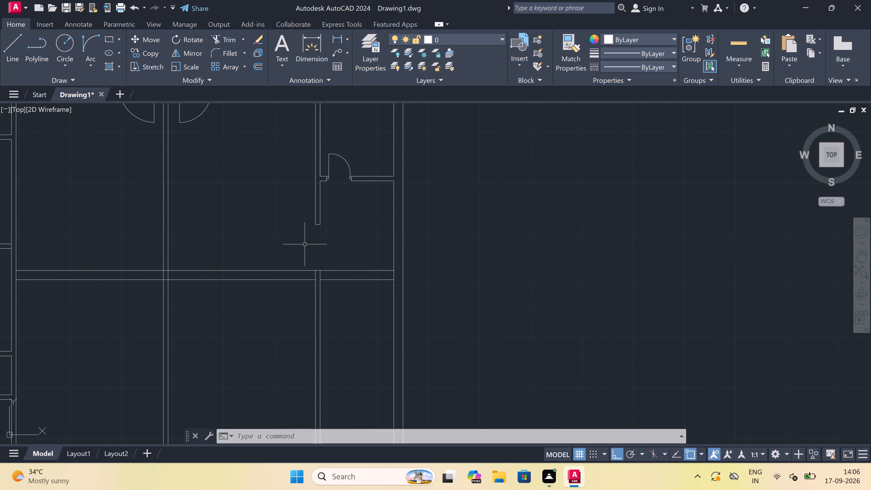
pyautogui.press('Escape')
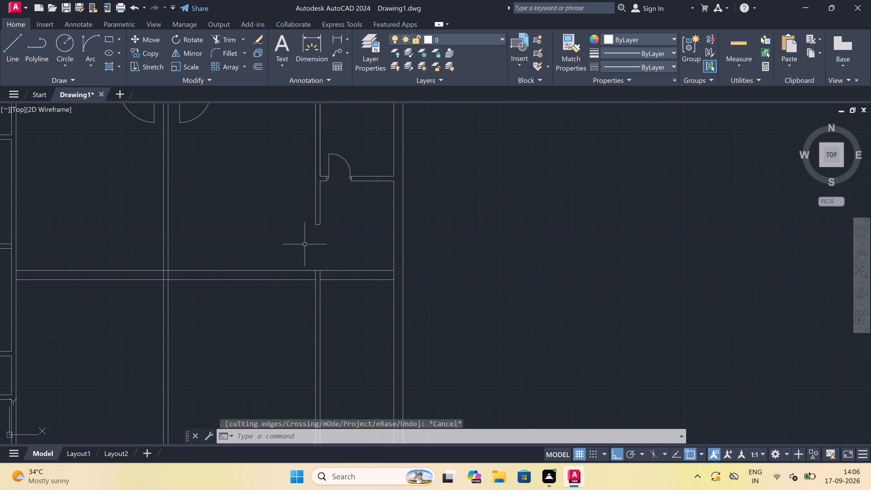
pyautogui.scroll(-3, 305, 249)
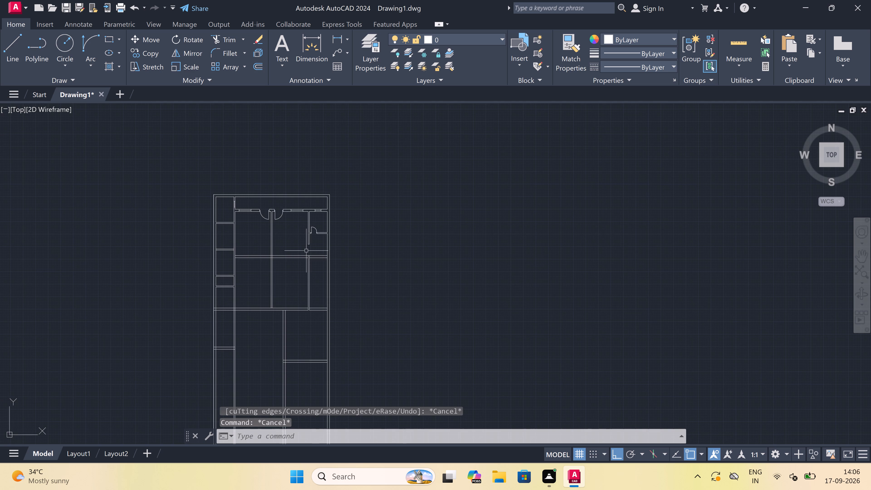
pyautogui.scroll(1, 306, 251)
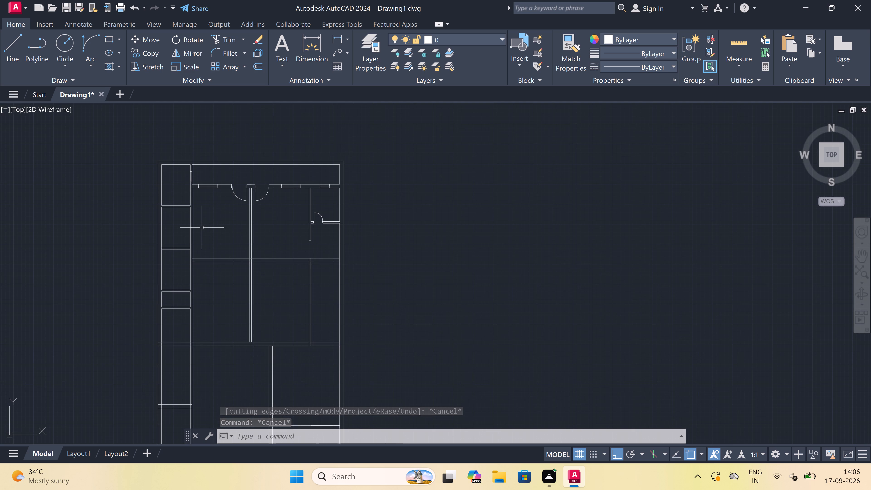
pyautogui.scroll(1, 197, 212)
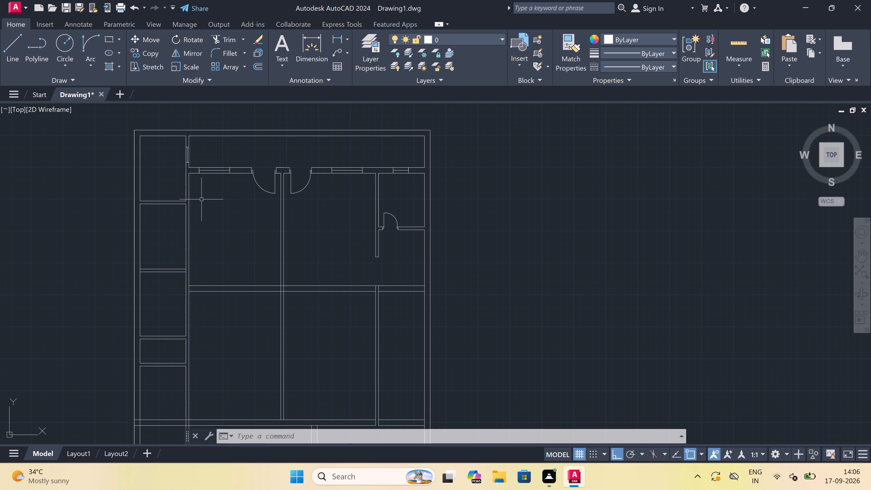
pyautogui.scroll(1, 178, 212)
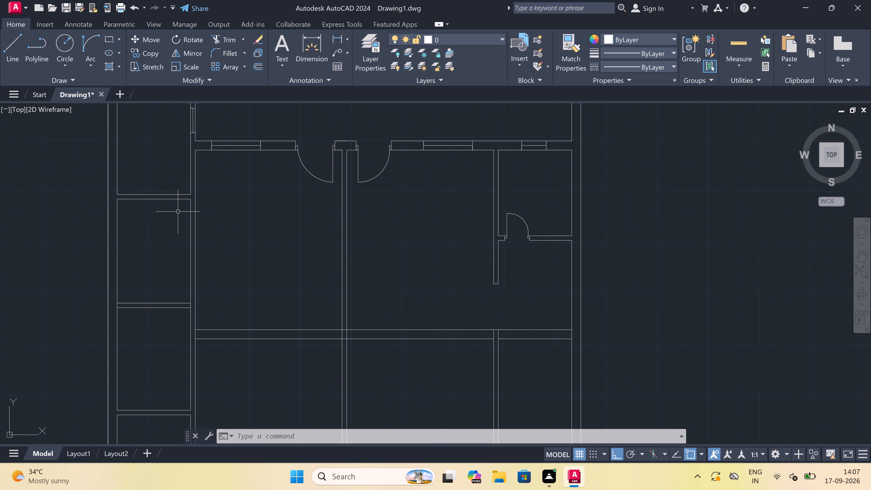
pyautogui.write('l')
pyautogui.press('space')
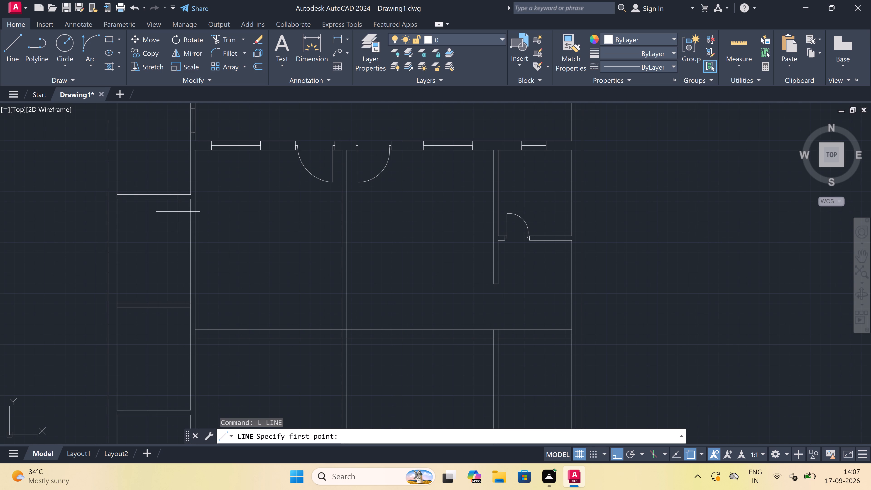
pyautogui.click(190, 286)
pyautogui.click(196, 283)
pyautogui.press('Escape')
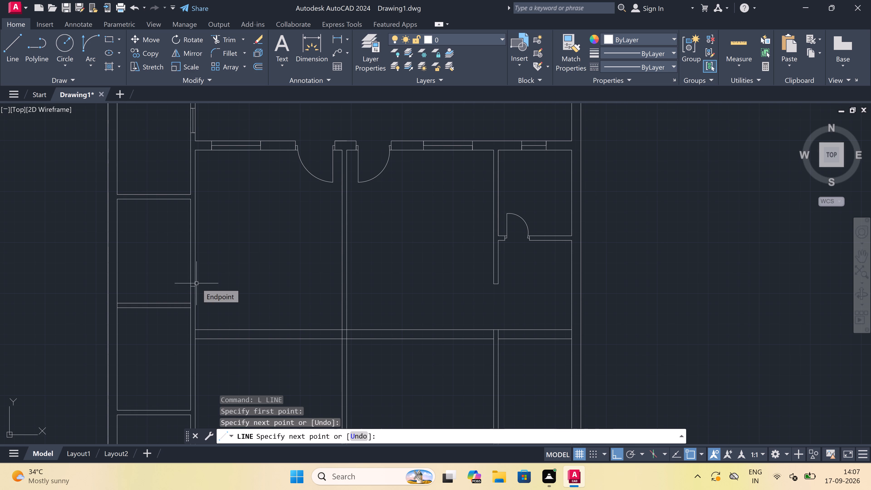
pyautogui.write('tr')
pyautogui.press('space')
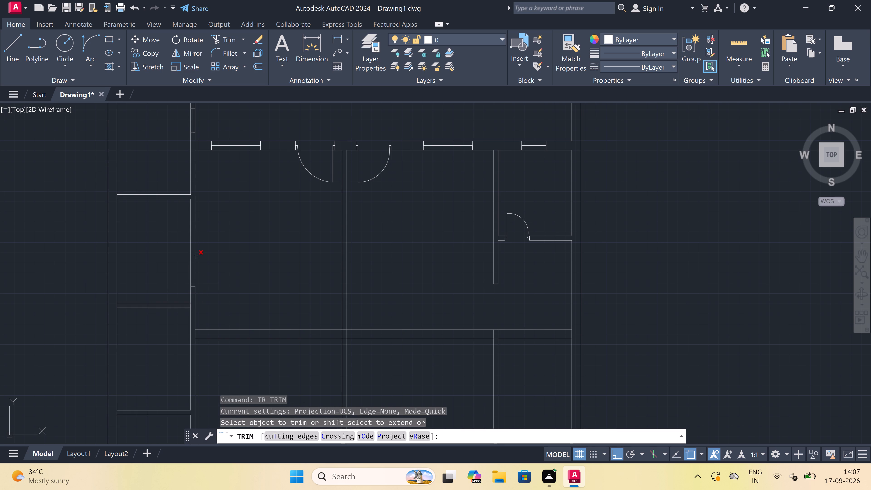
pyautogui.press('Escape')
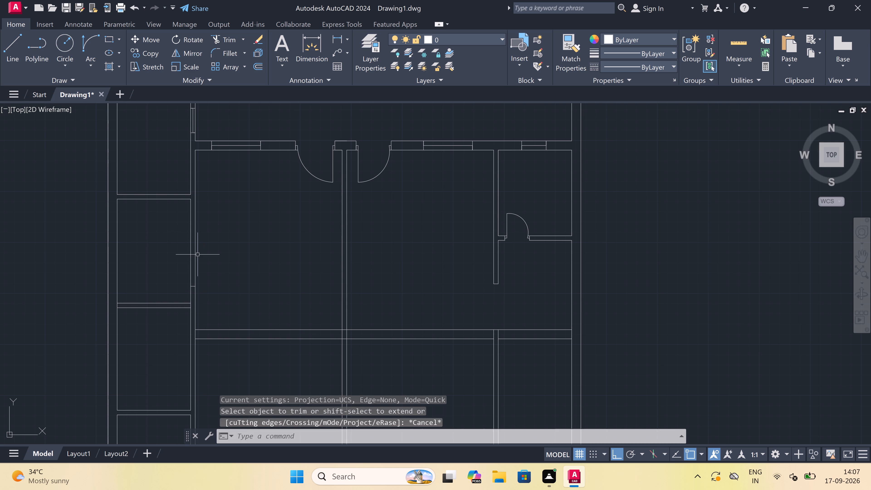
# Draw a jamb line across the wall between the second left-hand side room and the large room, level with the side room's upper partition.
pyautogui.write('l')
pyautogui.press('space')
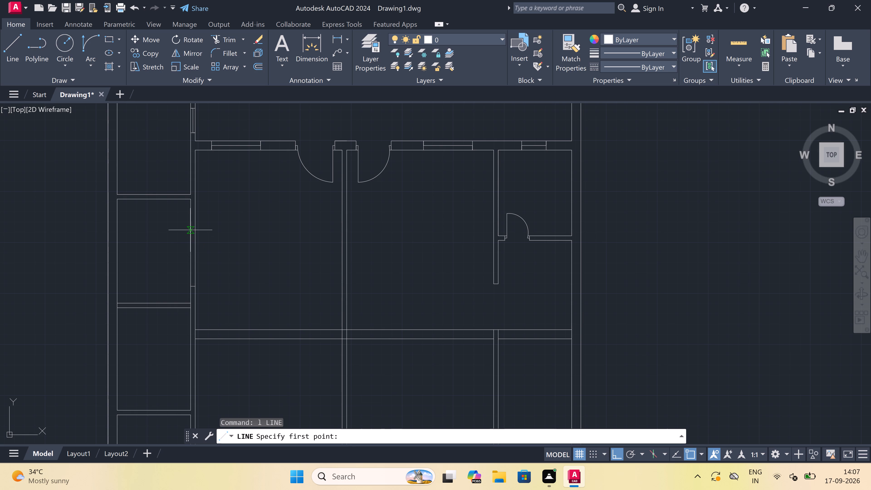
pyautogui.scroll(2, 185, 204)
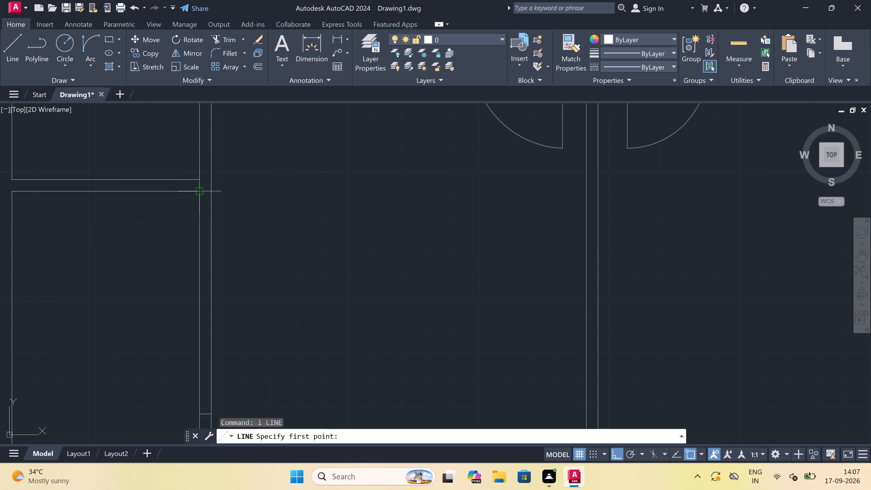
pyautogui.click(199, 191)
pyautogui.click(209, 194)
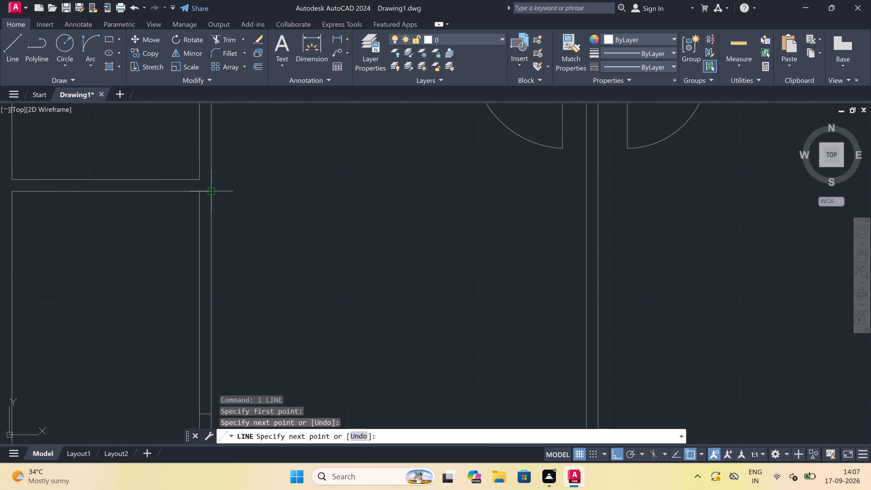
pyautogui.scroll(-3, 210, 195)
pyautogui.scroll(1, 211, 219)
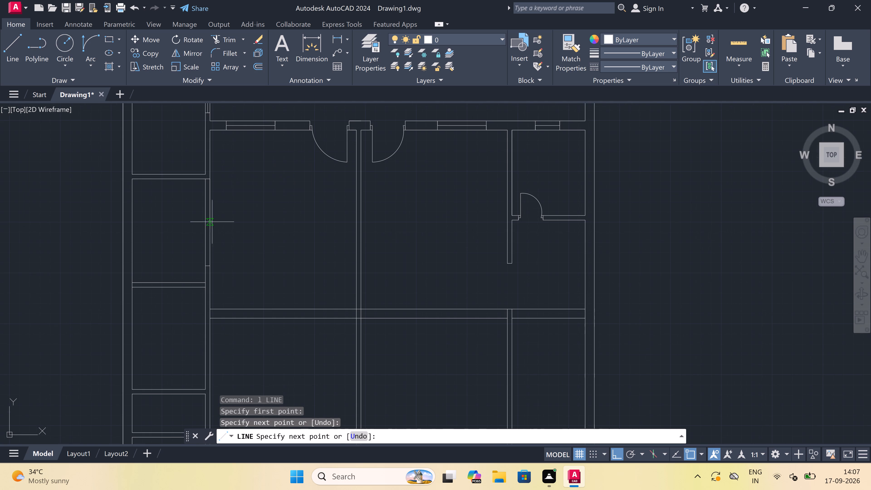
pyautogui.press('Escape')
# Trim both wall lines between the two jamb lines to open the second left-hand side room to the large room.
pyautogui.write('tr')
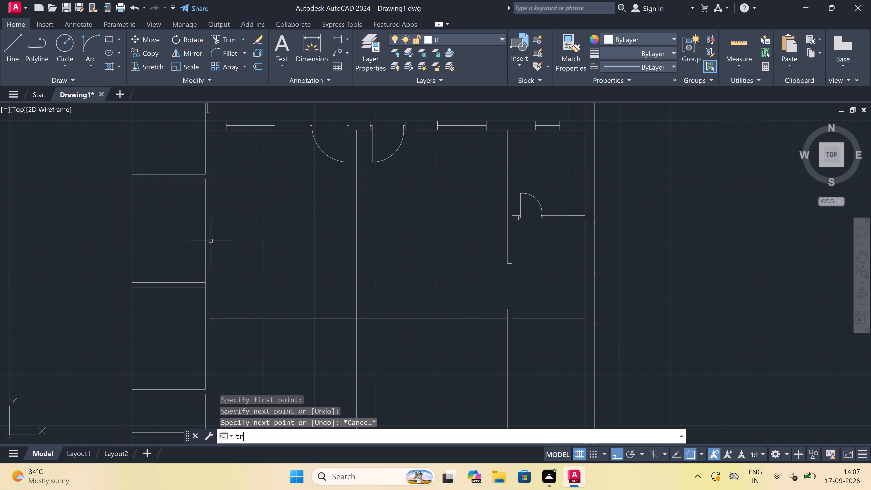
pyautogui.press('space')
pyautogui.moveTo(189, 238); pyautogui.dragTo(203, 238)
pyautogui.moveTo(212, 236); pyautogui.dragTo(215, 235)
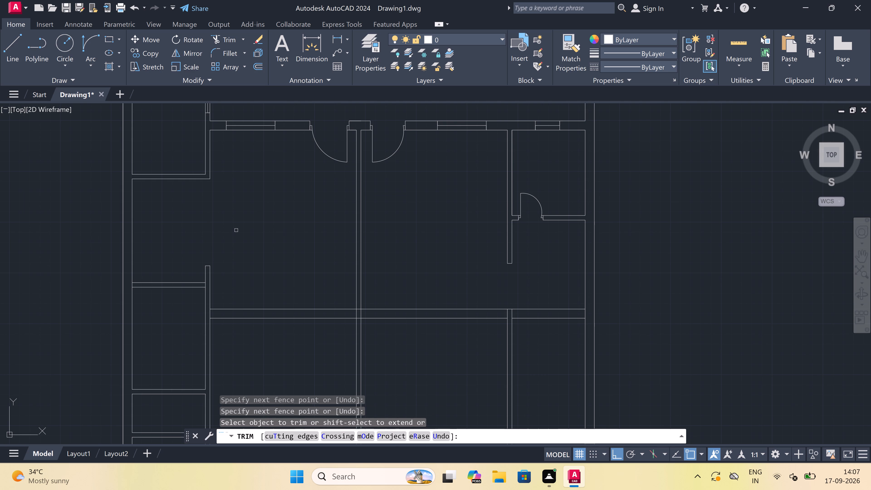
pyautogui.press('Escape')
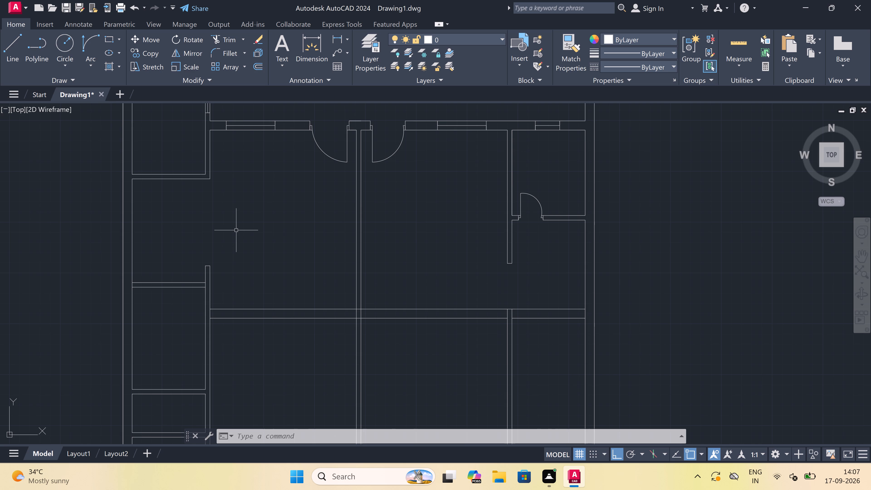
pyautogui.press('Escape')
# Draw a jamb line across the side room's lower partition near the opening, with a 2" stop from its midpoint and a 2' door leaf downward.
pyautogui.write('l')
pyautogui.press('space')
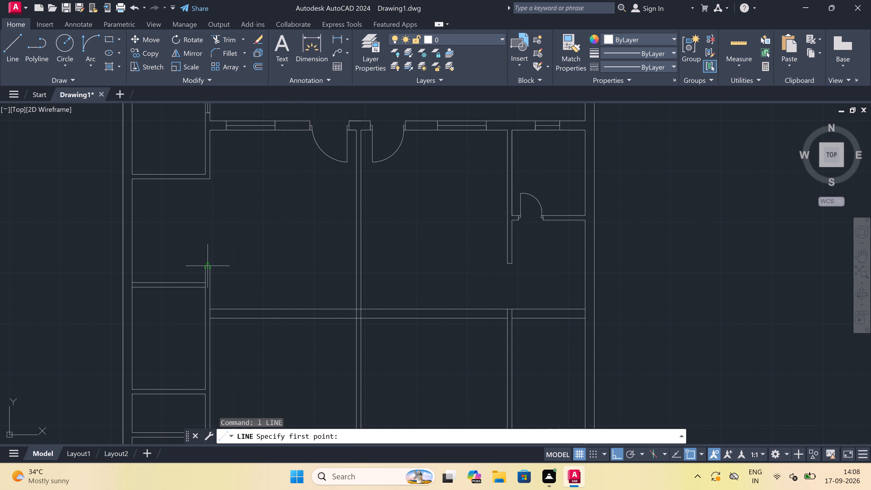
pyautogui.scroll(4, 169, 289)
pyautogui.scroll(-3, 307, 249)
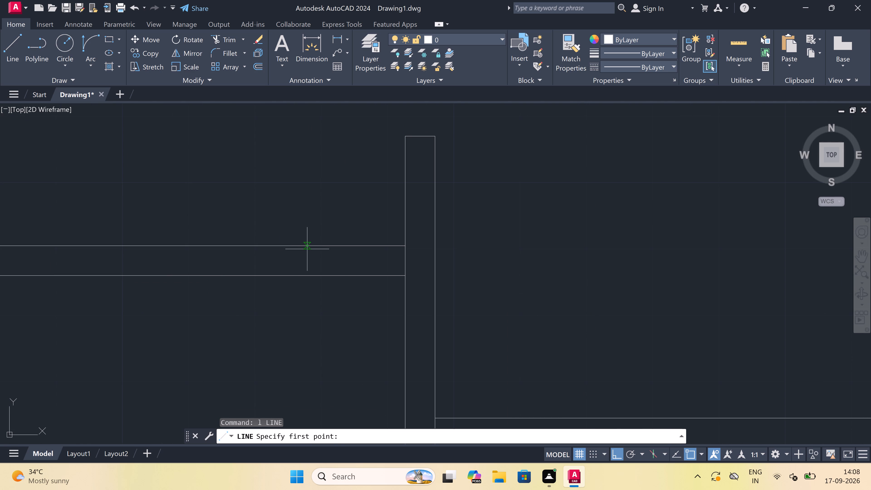
pyautogui.scroll(2, 311, 249)
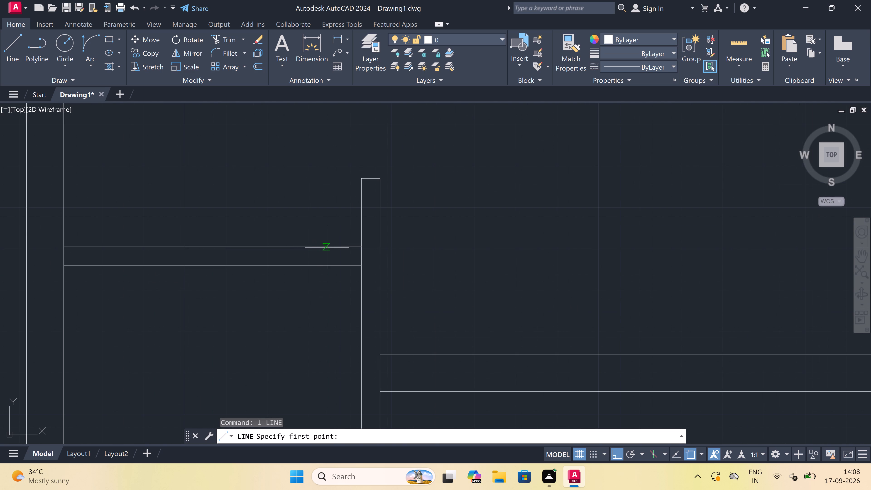
pyautogui.click(333, 247)
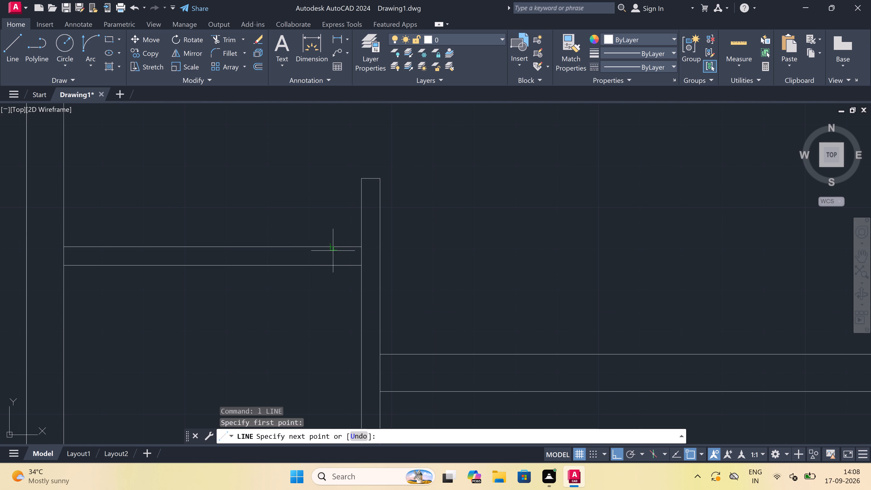
pyautogui.click(332, 264)
pyautogui.click(334, 256)
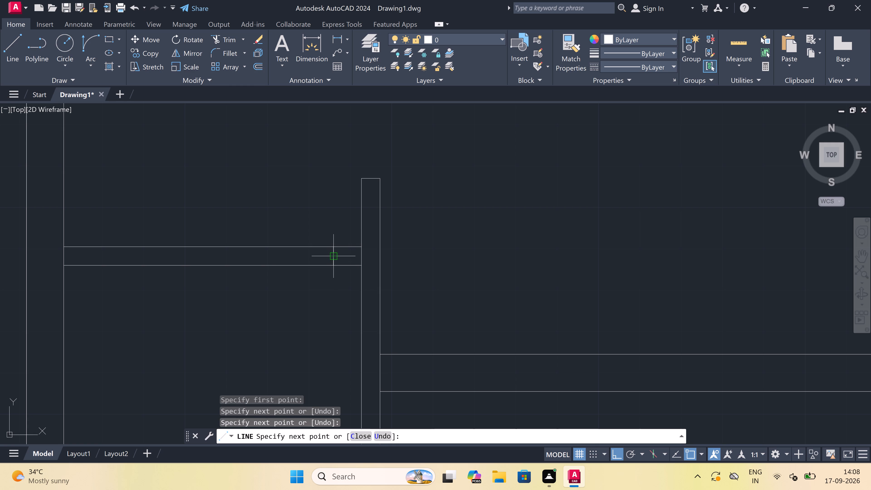
pyautogui.press('2')
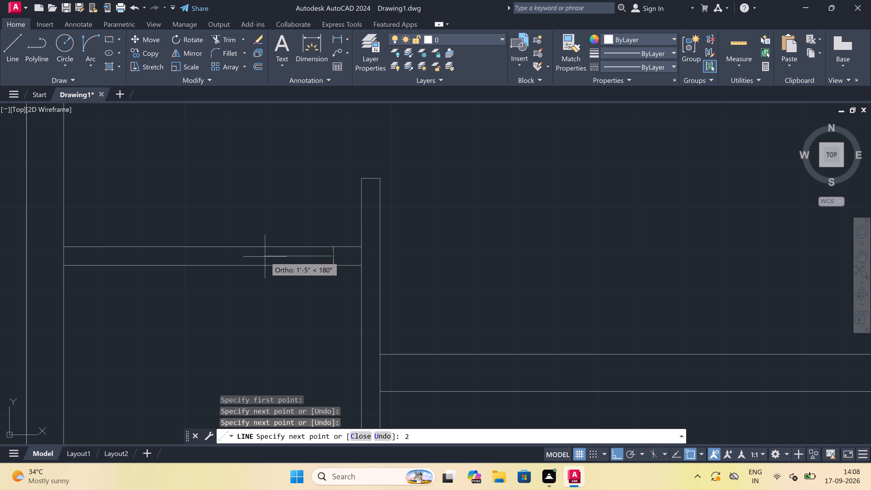
pyautogui.write('"')
pyautogui.press('space')
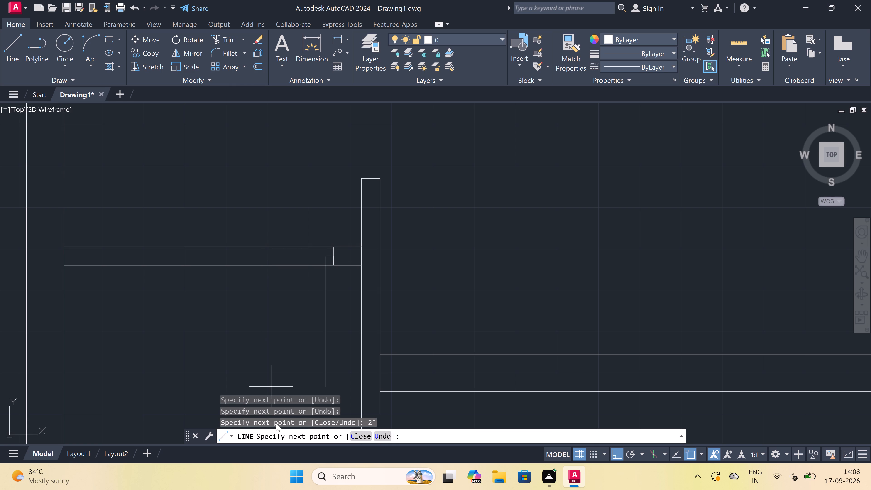
pyautogui.write("2'")
pyautogui.press('space')
pyautogui.press('Escape')
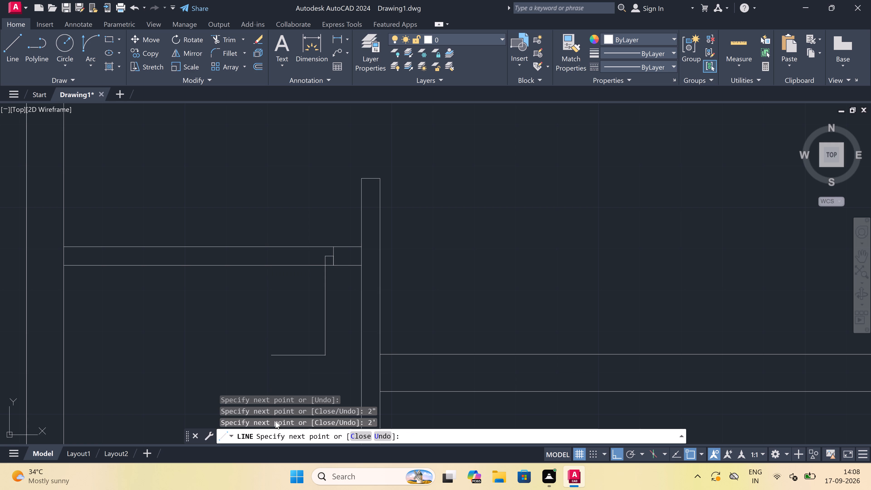
# Draw the opposite jamb line across the same partition, with a 2" stop from its midpoint pointing toward the door leaf.
pyautogui.press('space')
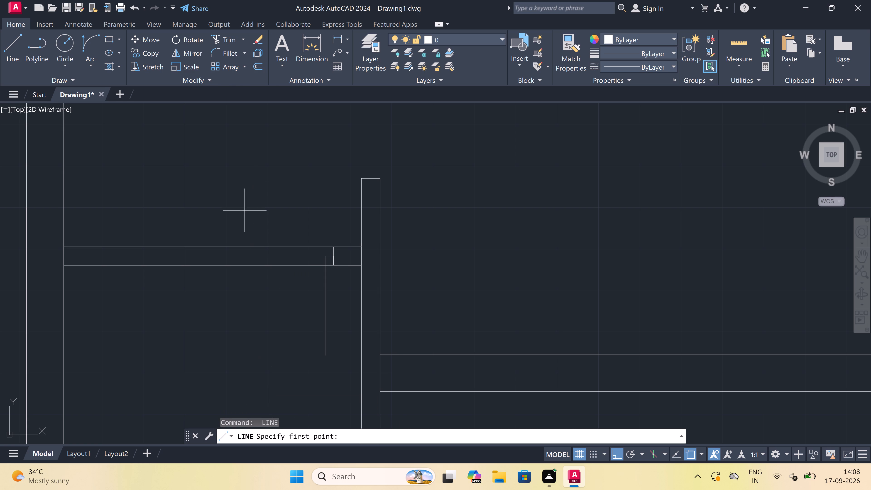
pyautogui.click(240, 248)
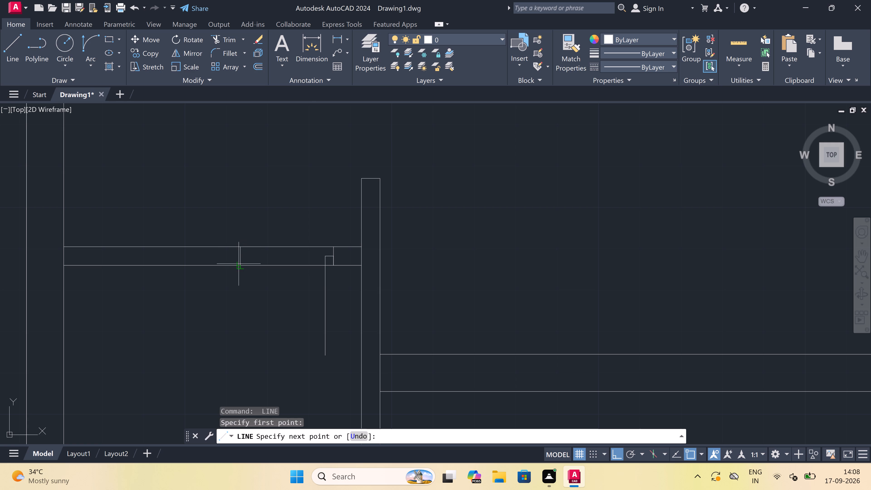
pyautogui.click(239, 266)
pyautogui.click(240, 258)
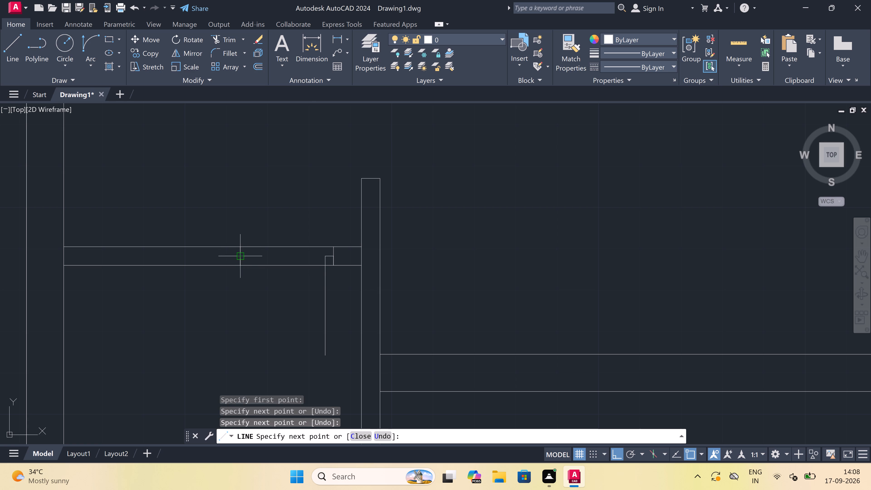
pyautogui.press('2')
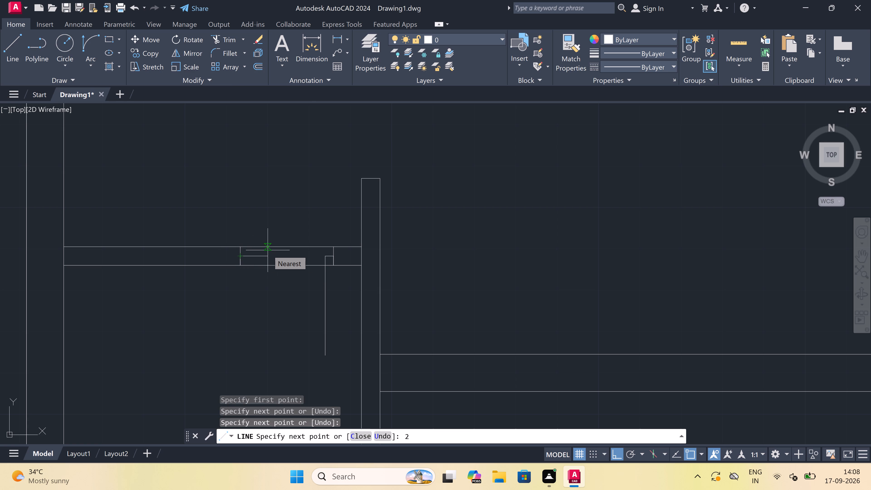
pyautogui.write('"')
pyautogui.press('space')
pyautogui.press('Escape')
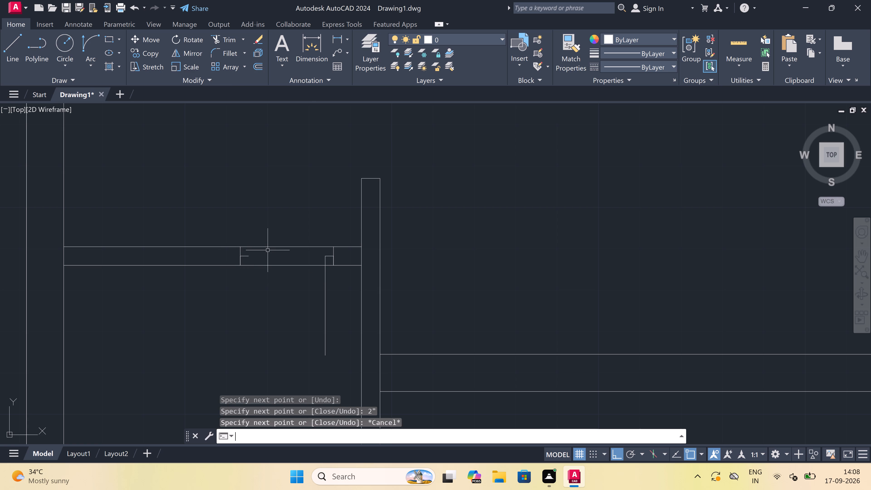
# Draw the door swing with a start-end-direction arc from the opposite stop's end to the door leaf's lower end.
pyautogui.click(90, 38)
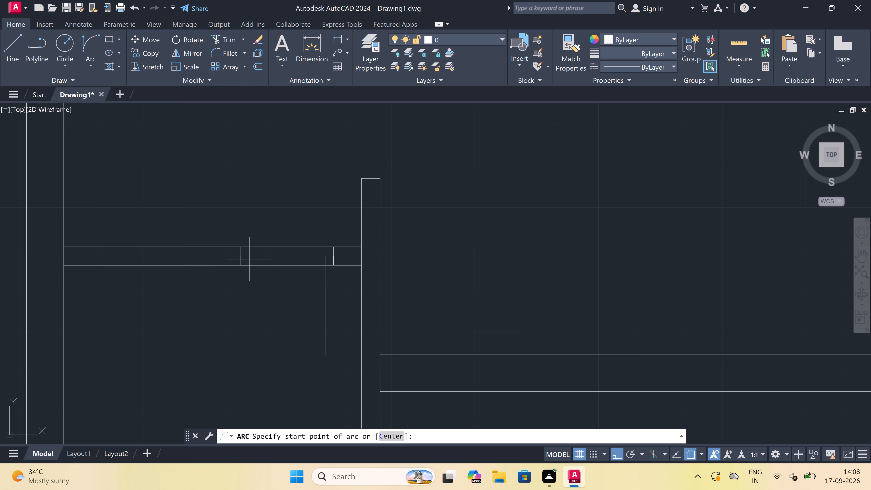
pyautogui.moveTo(248, 255); pyautogui.dragTo(251, 260)
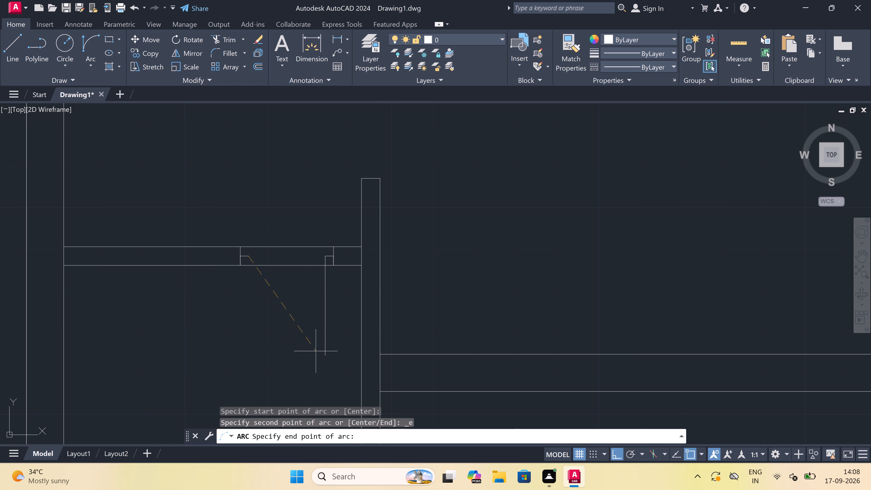
pyautogui.click(327, 355)
pyautogui.click(301, 362)
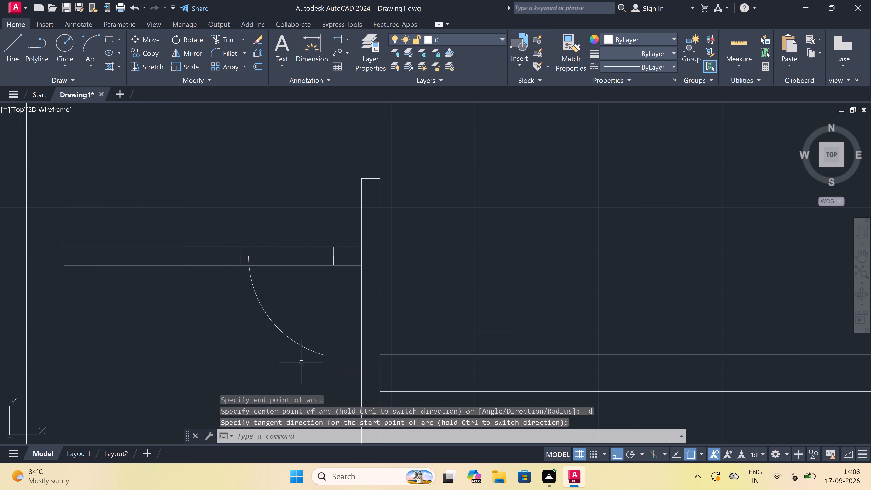
# Trim both partition lines between the two jambs to open the doorway.
pyautogui.write('tr')
pyautogui.press('space')
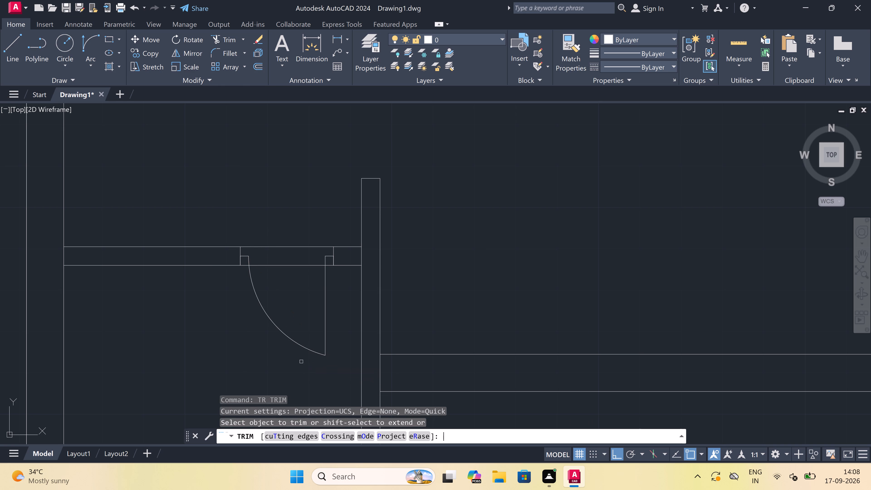
pyautogui.click(298, 272)
pyautogui.moveTo(296, 174); pyautogui.dragTo(296, 172)
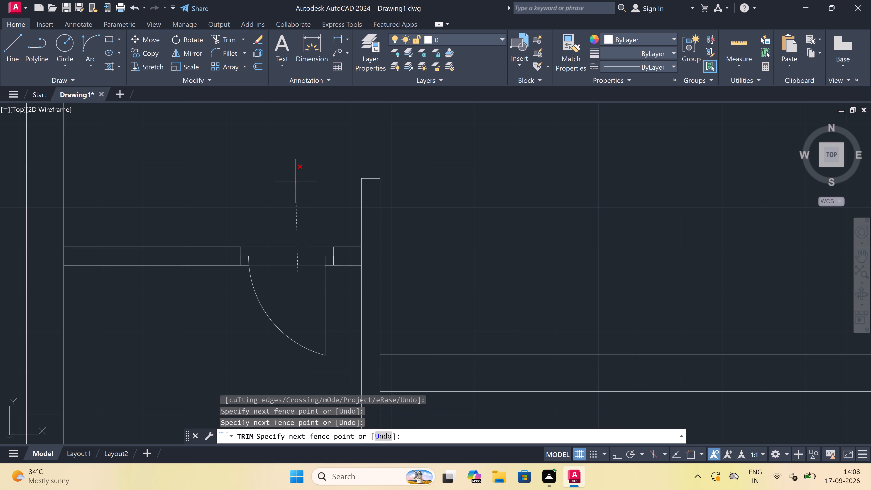
pyautogui.moveTo(296, 172); pyautogui.dragTo(296, 179)
pyautogui.press('Escape')
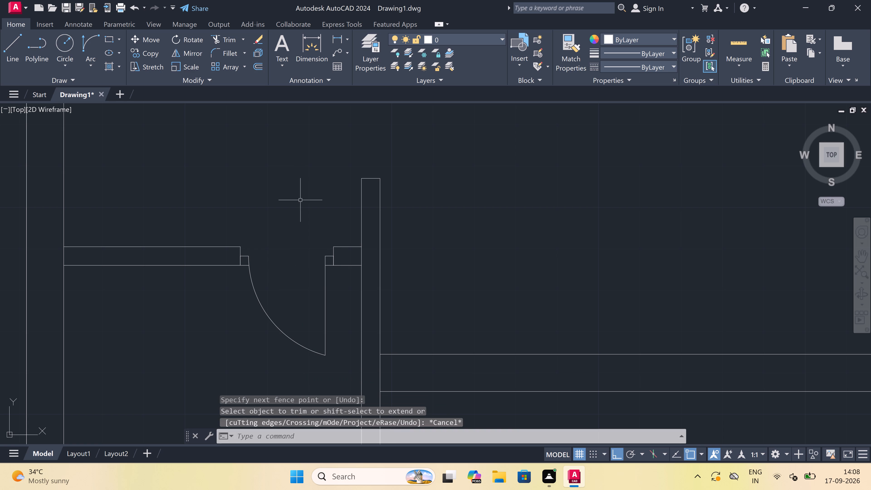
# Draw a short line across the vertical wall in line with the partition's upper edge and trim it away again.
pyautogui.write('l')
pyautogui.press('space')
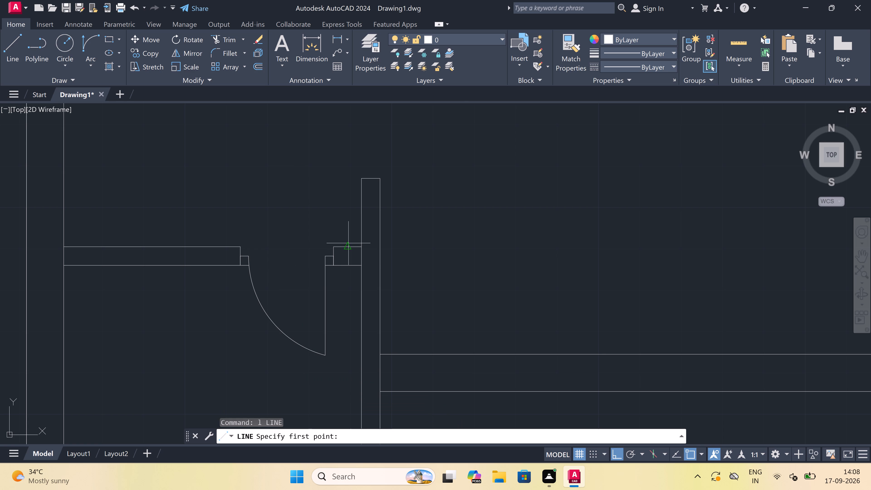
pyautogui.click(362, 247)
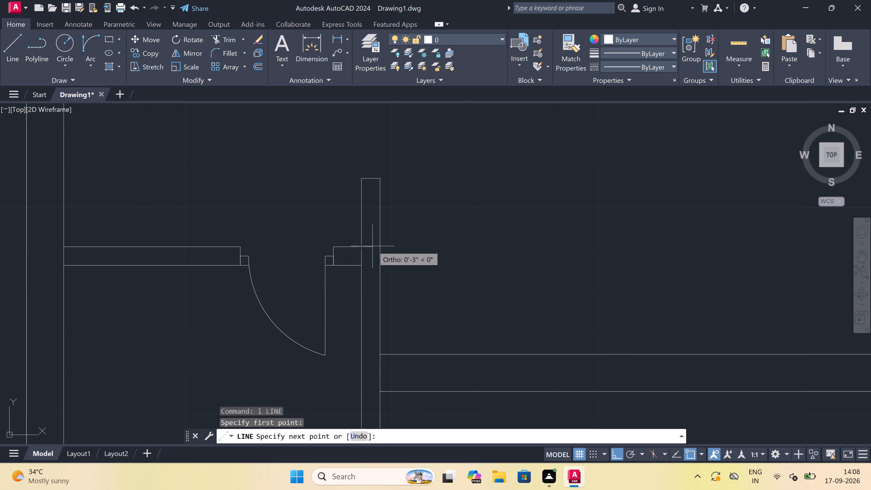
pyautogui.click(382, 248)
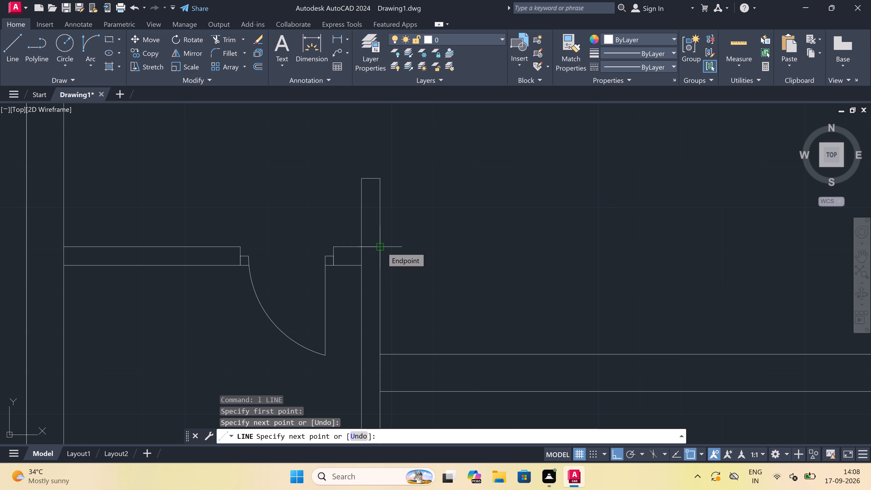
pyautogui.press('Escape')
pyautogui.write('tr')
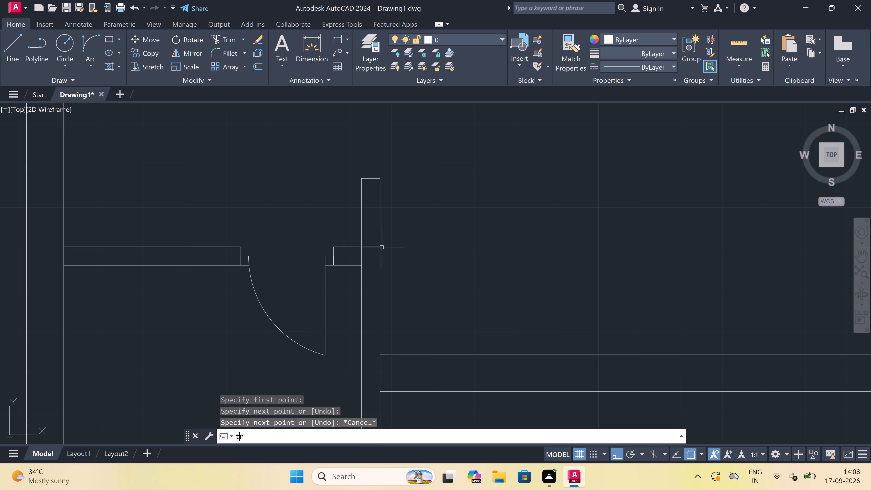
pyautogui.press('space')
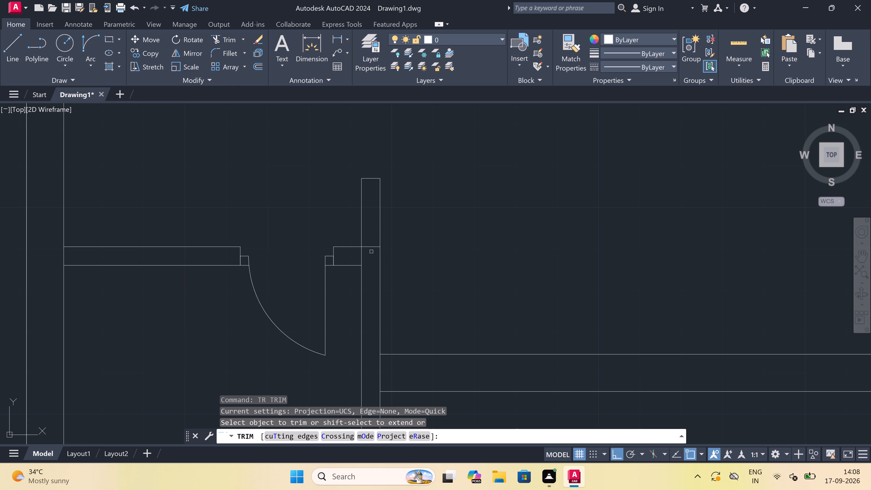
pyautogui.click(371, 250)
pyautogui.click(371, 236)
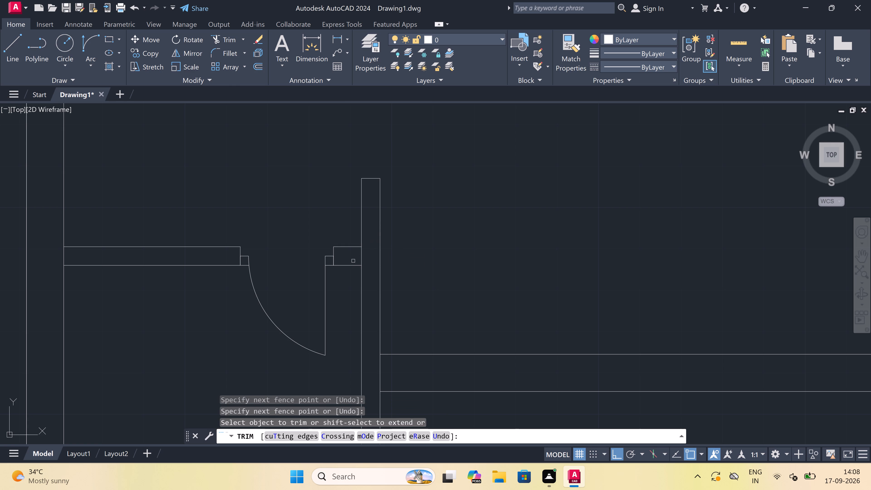
# Trim the vertical wall's line between the partition's two faces to join the partition stub with the wall.
pyautogui.click(353, 261)
pyautogui.click(369, 252)
# Draw a short line across the vertical wall, continuing the partition's upper edge beside the doorway to the wall's far face.
pyautogui.press('Escape')
pyautogui.write('l')
pyautogui.press('space')
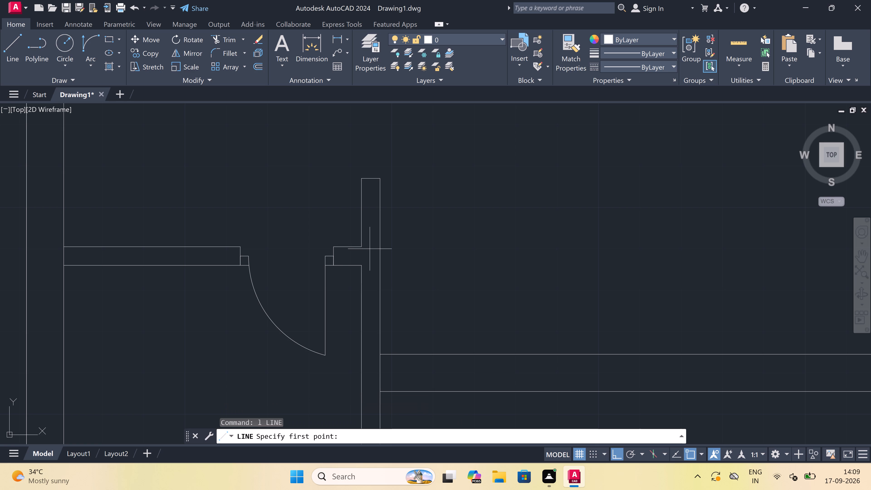
pyautogui.click(359, 244)
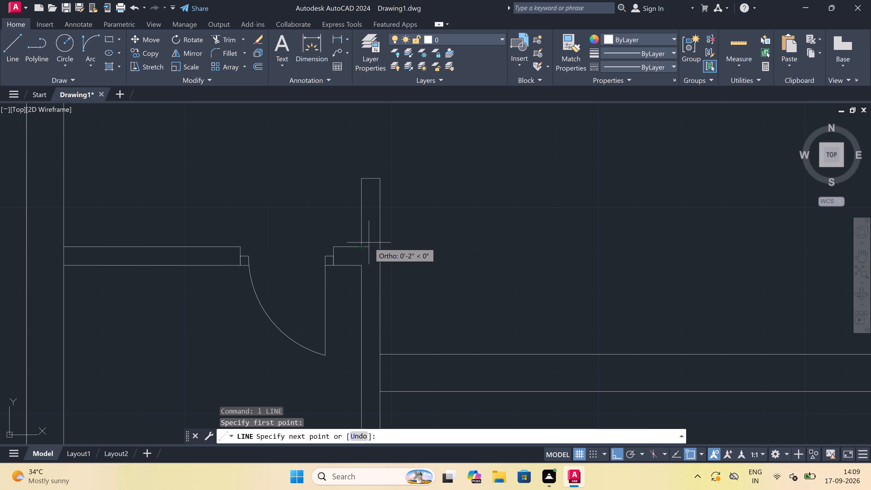
pyautogui.click(377, 245)
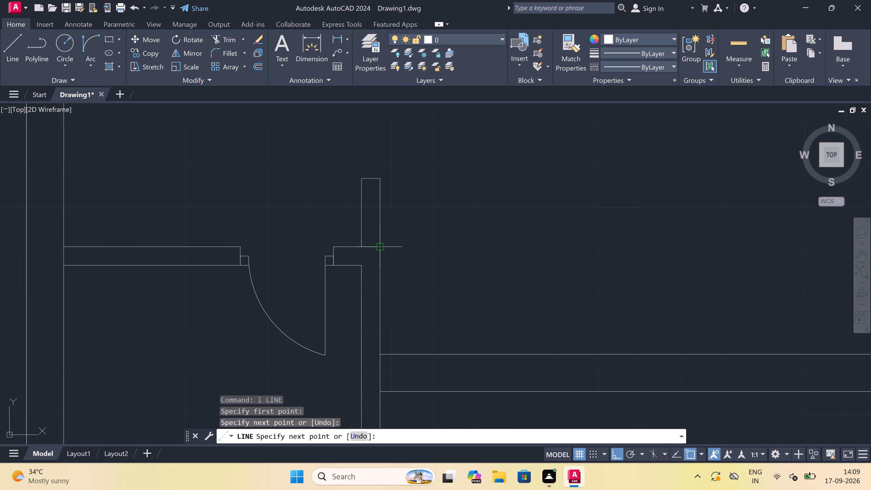
pyautogui.press('Escape')
# Trim away the vertical wall's stub above the partition's upper edge, including its end cap, to form a clean corner.
pyautogui.press('space')
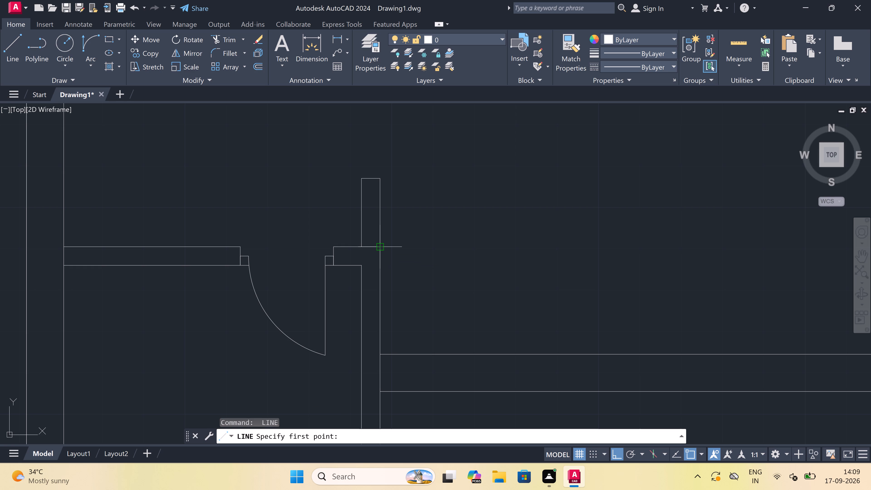
pyautogui.write('tr')
pyautogui.press('space')
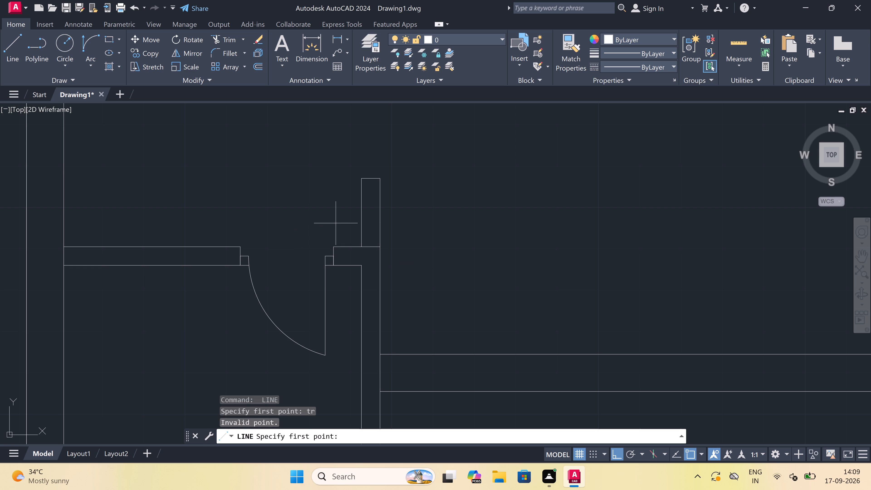
pyautogui.press('Escape')
pyautogui.write('tr')
pyautogui.press('space')
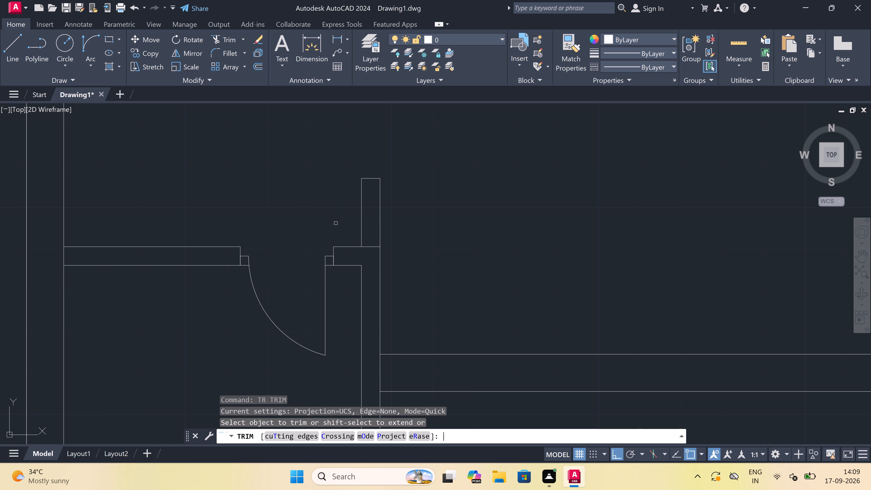
pyautogui.click(336, 223)
pyautogui.click(389, 214)
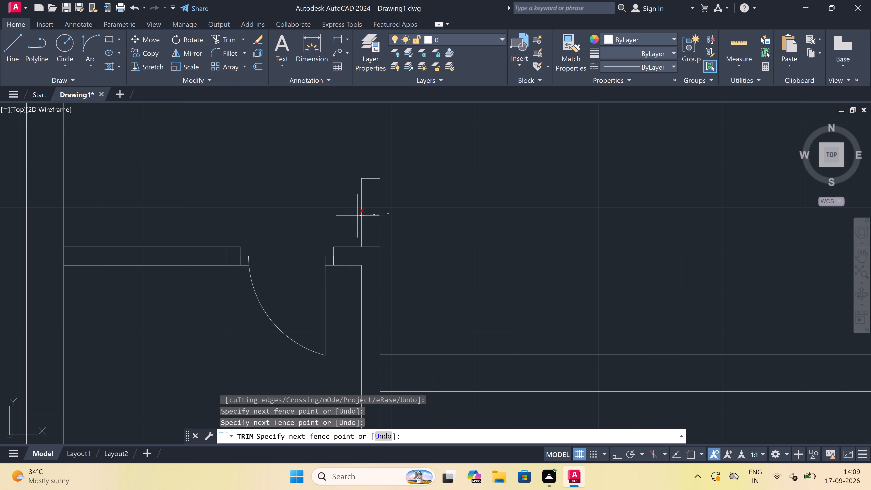
pyautogui.click(354, 217)
pyautogui.click(366, 213)
pyautogui.click(369, 170)
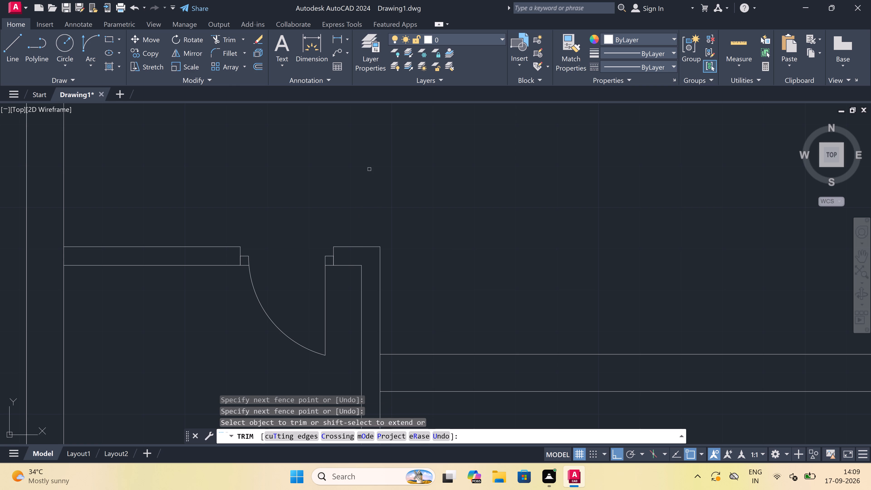
pyautogui.scroll(-8, 368, 179)
pyautogui.scroll(4, 368, 182)
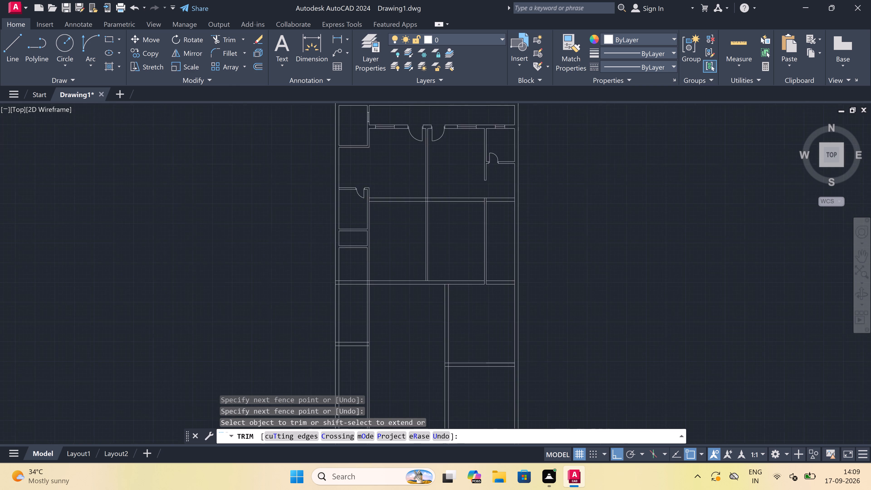
pyautogui.scroll(-1, 369, 182)
pyautogui.press('Escape')
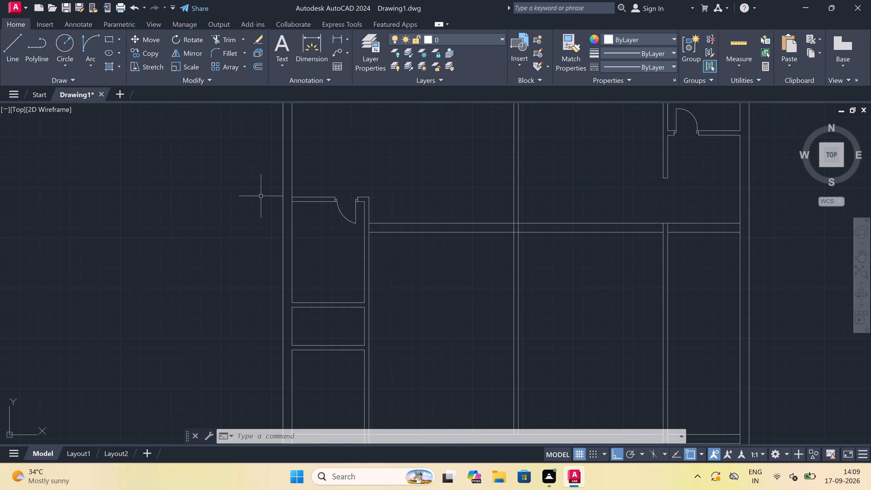
# Trim the horizontal wall's upper line between the outer wall and the vertical partition, at the bottom of the narrow rooms.
pyautogui.scroll(-4, 267, 197)
pyautogui.scroll(4, 280, 252)
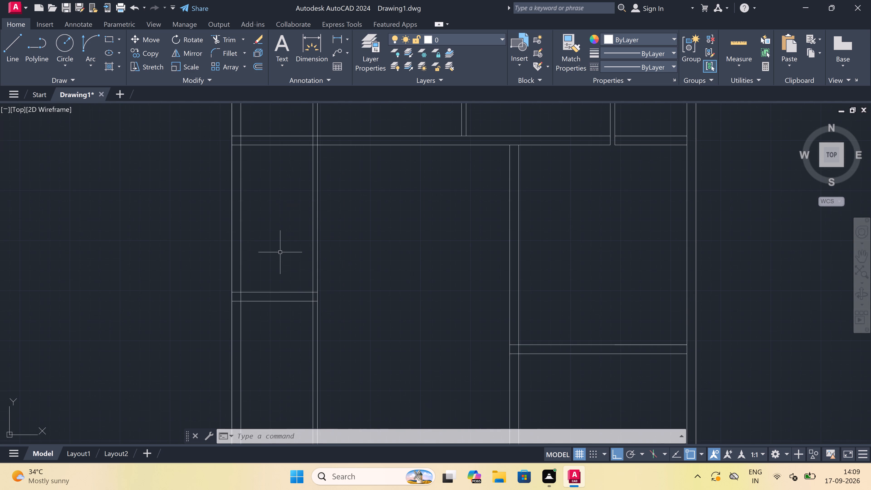
pyautogui.scroll(-3, 287, 250)
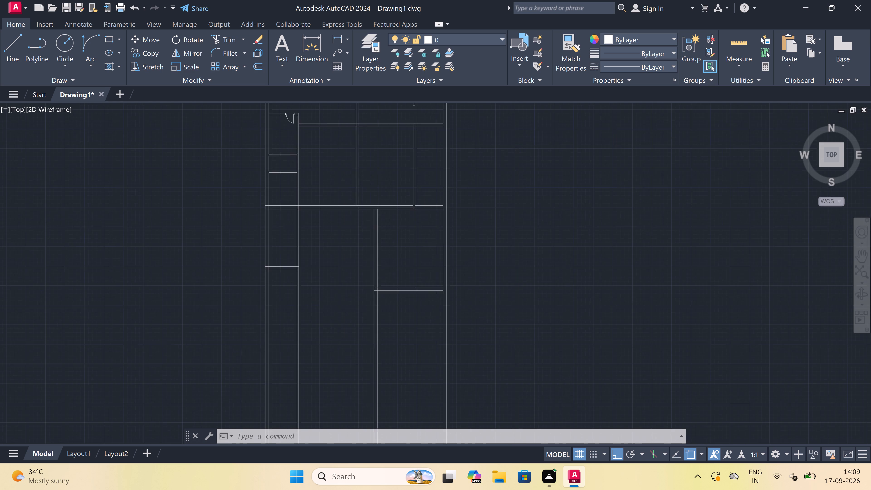
pyautogui.scroll(2, 278, 222)
pyautogui.scroll(-2, 278, 223)
pyautogui.scroll(3, 281, 208)
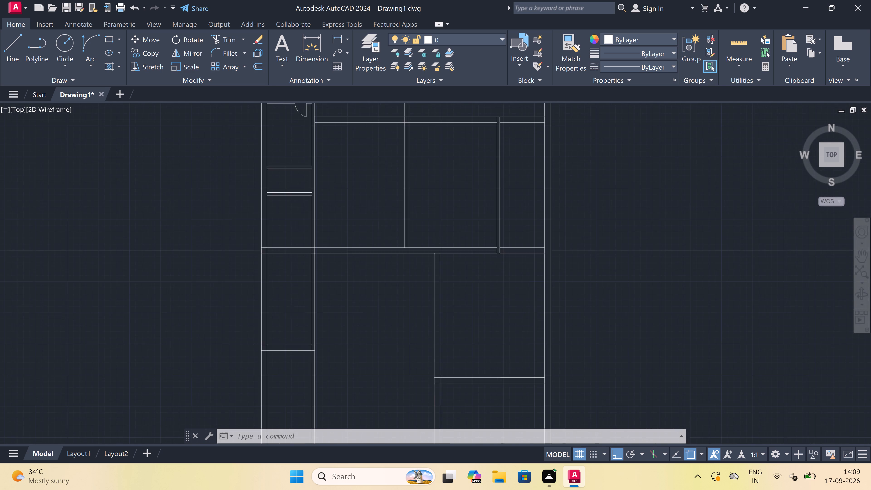
pyautogui.scroll(-2, 285, 218)
pyautogui.scroll(2, 283, 213)
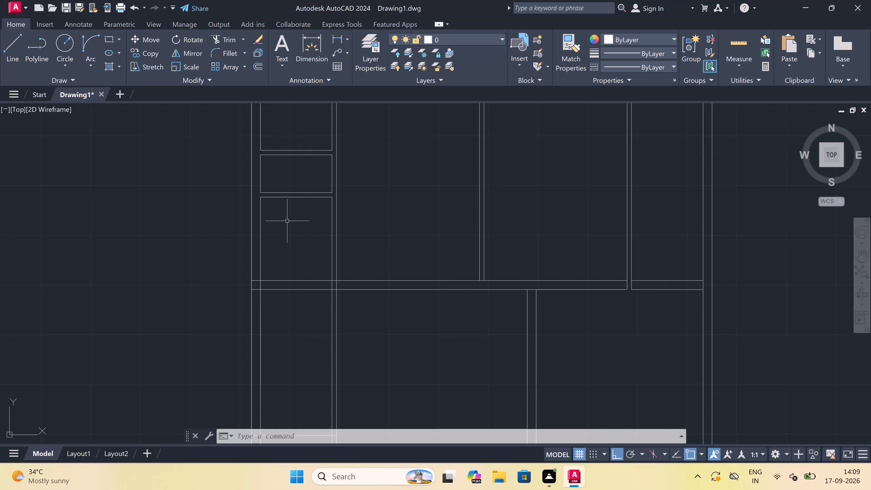
pyautogui.write('tr')
pyautogui.press('space')
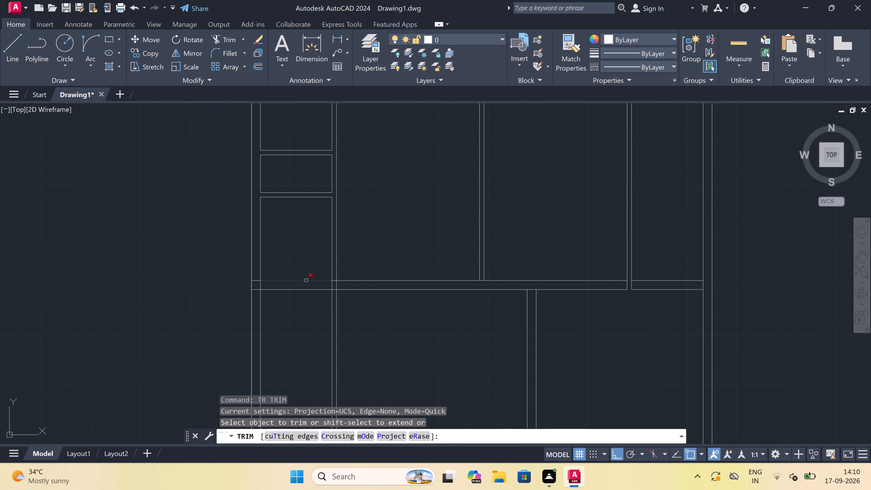
pyautogui.click(306, 280)
pyautogui.press('Escape')
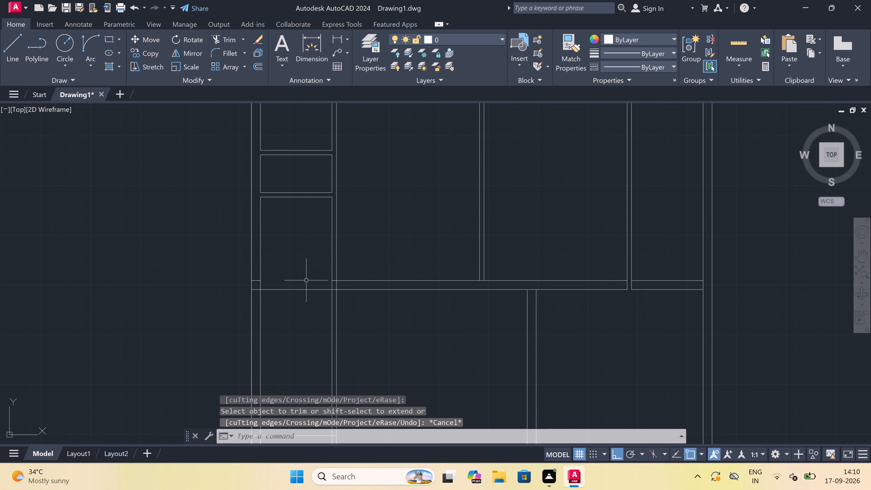
# Draw a new upper wall line 4.5" above the remaining lower line, from the outer wall's inner face to the partition.
pyautogui.press(';')
pyautogui.press('Escape')
pyautogui.write('l')
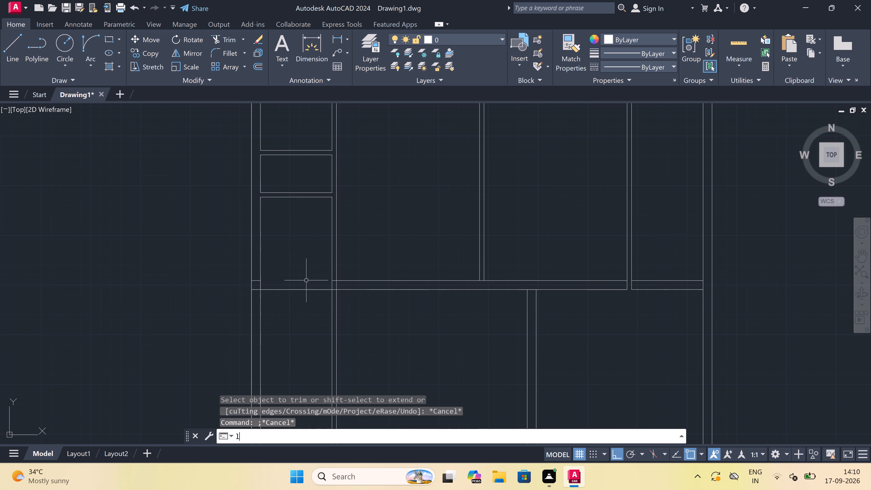
pyautogui.press('space')
pyautogui.scroll(3, 255, 285)
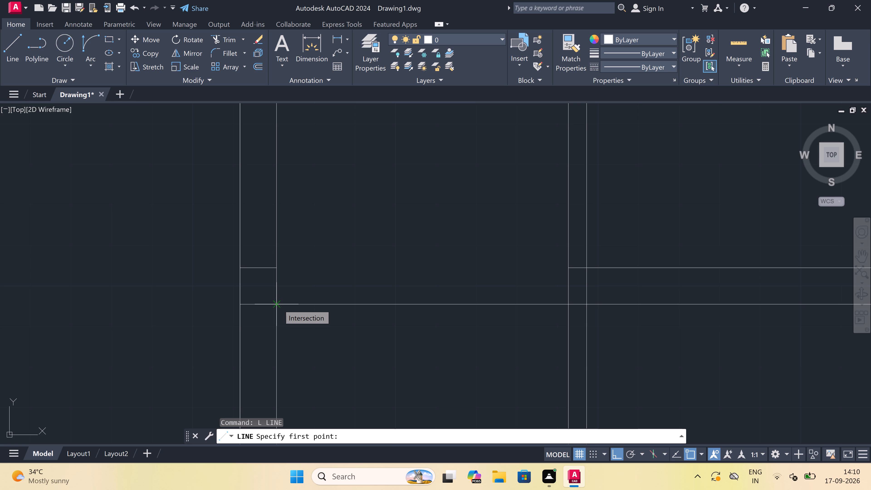
pyautogui.click(279, 304)
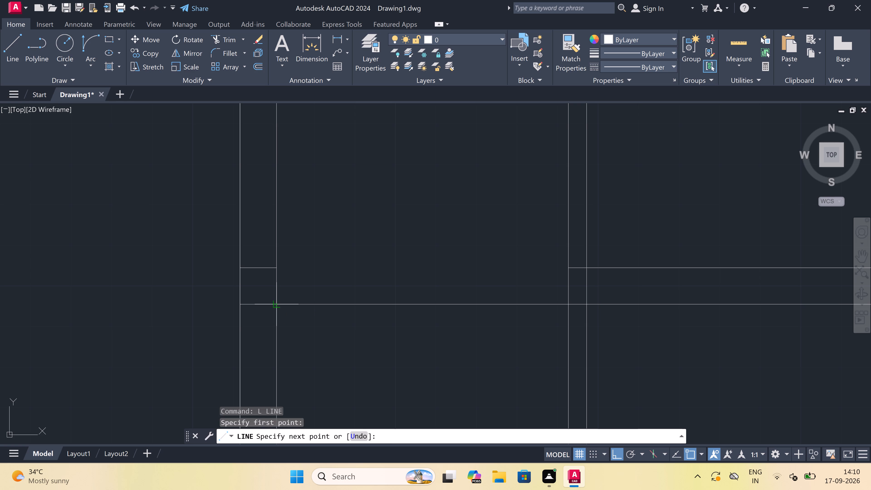
pyautogui.press('4')
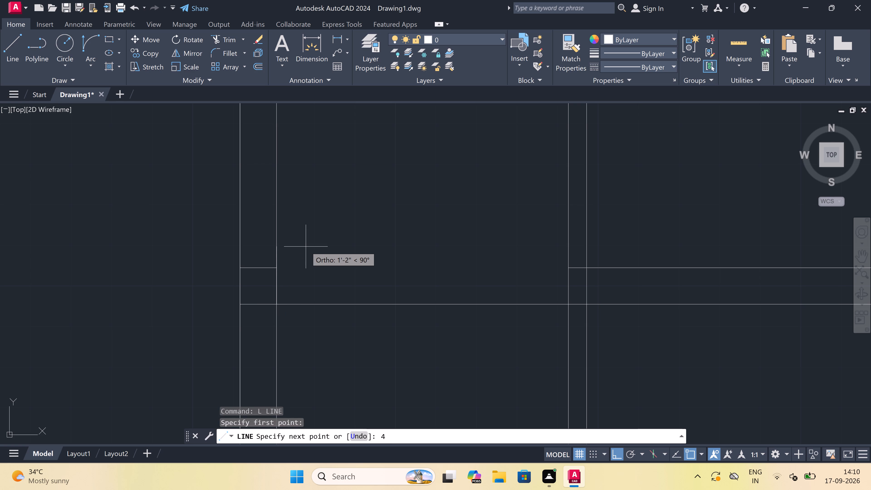
pyautogui.write('.5')
pyautogui.write('"')
pyautogui.press('space')
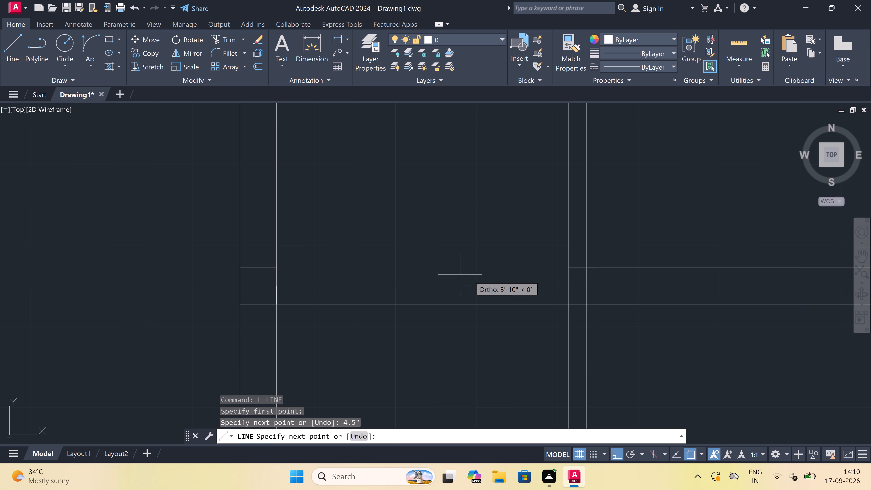
pyautogui.click(570, 289)
pyautogui.press('Escape')
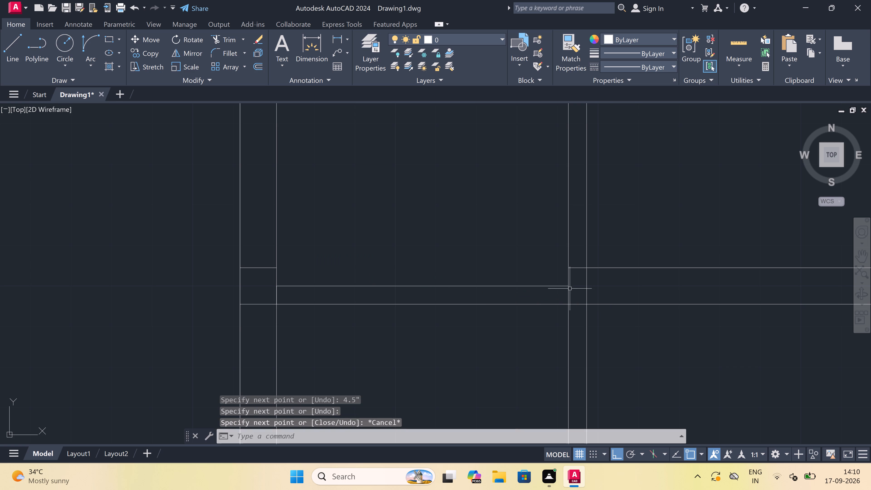
# Trim the overlapping wall and partition lines where the vertical partition meets the horizontal wall.
pyautogui.write('tr')
pyautogui.press('space')
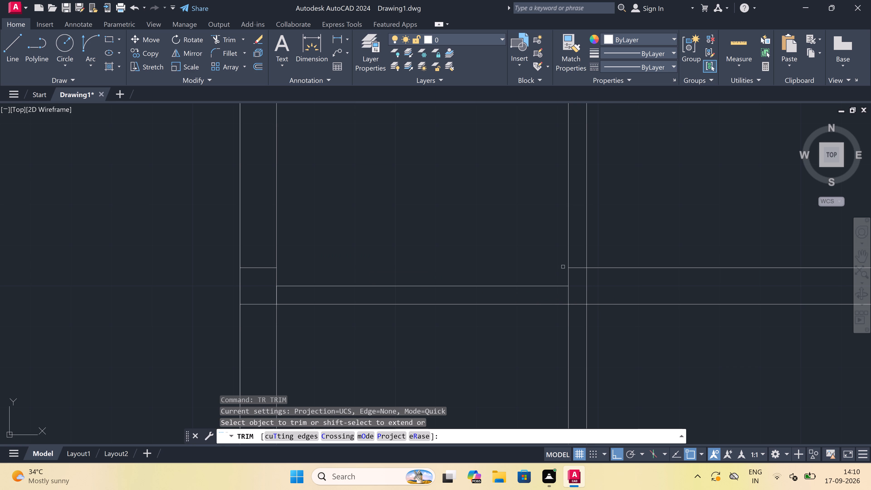
pyautogui.click(580, 275)
pyautogui.click(580, 263)
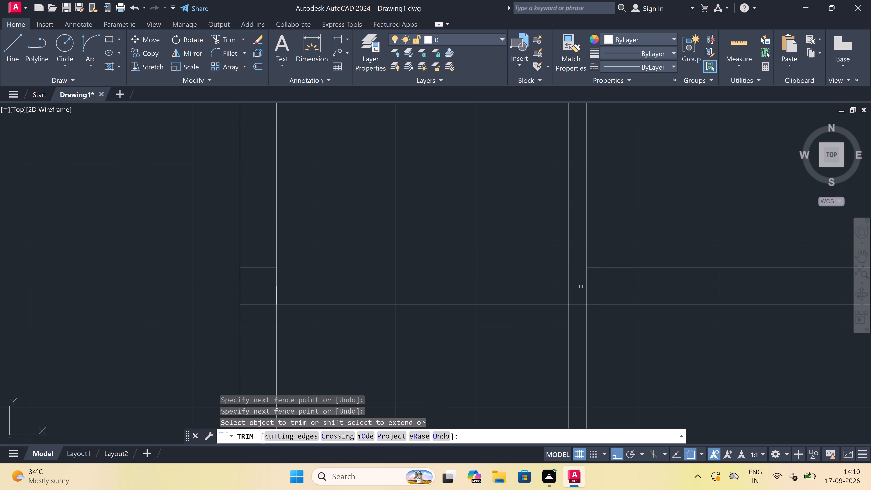
pyautogui.click(565, 297)
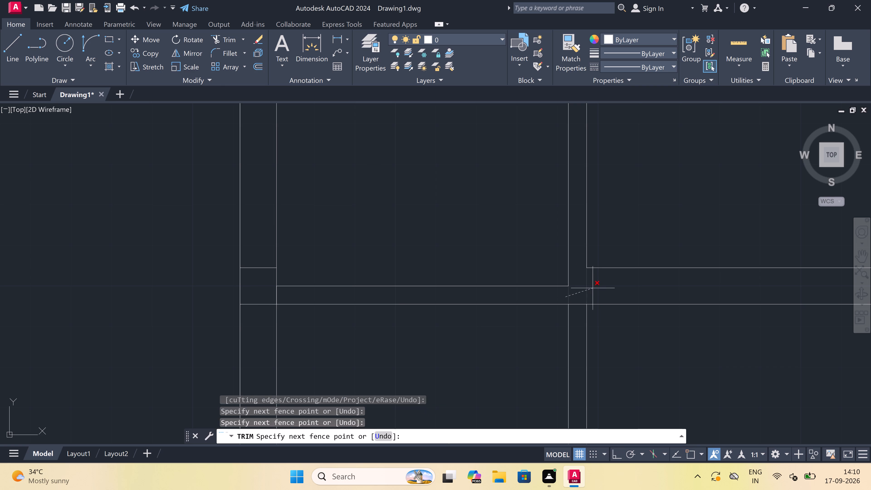
pyautogui.click(593, 288)
pyautogui.scroll(-3, 573, 293)
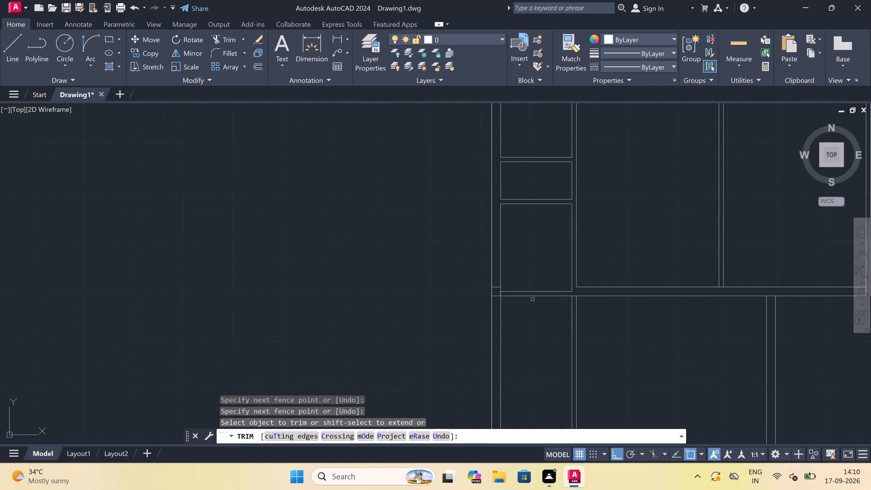
# Trim the leftover short line across the outer wall and its inner face line within the 4.5" wall's thickness.
pyautogui.scroll(4, 499, 288)
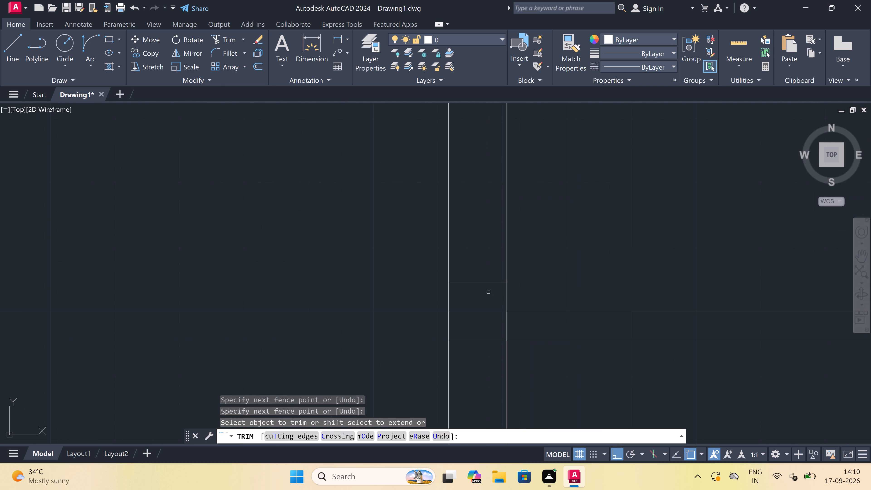
pyautogui.click(488, 292)
pyautogui.doubleClick(483, 273)
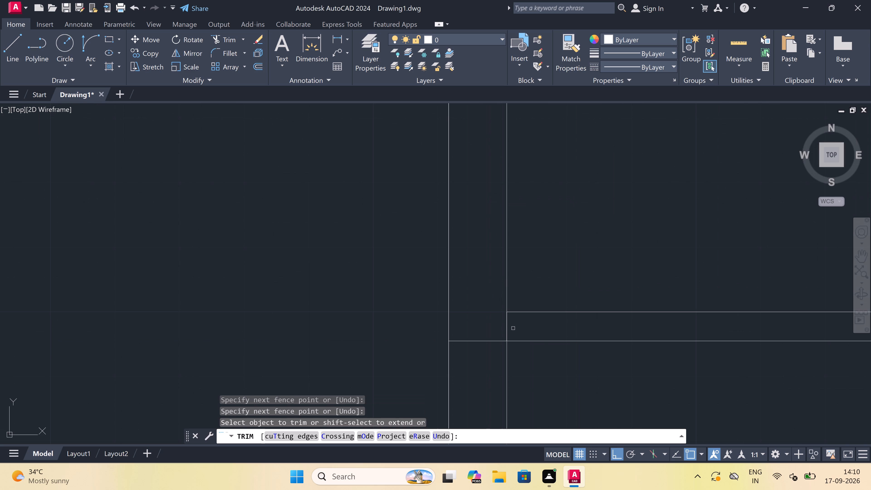
pyautogui.click(515, 326)
pyautogui.click(472, 323)
pyautogui.scroll(-5, 472, 323)
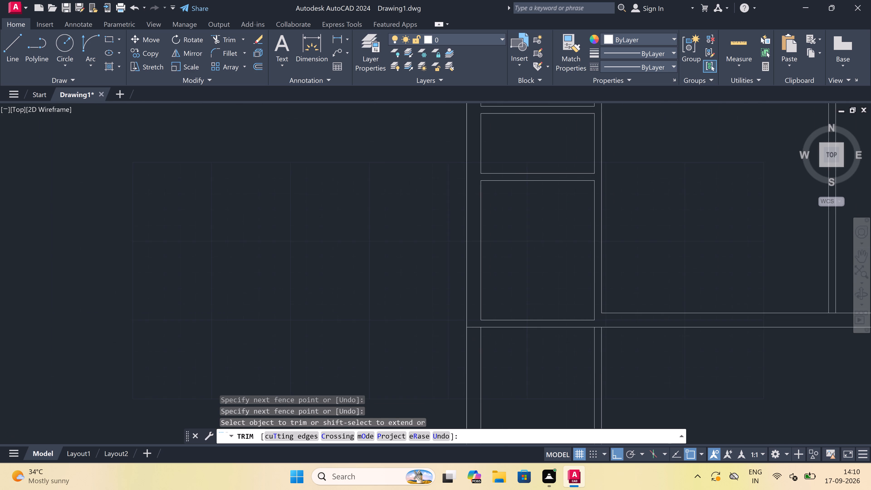
pyautogui.press('Escape')
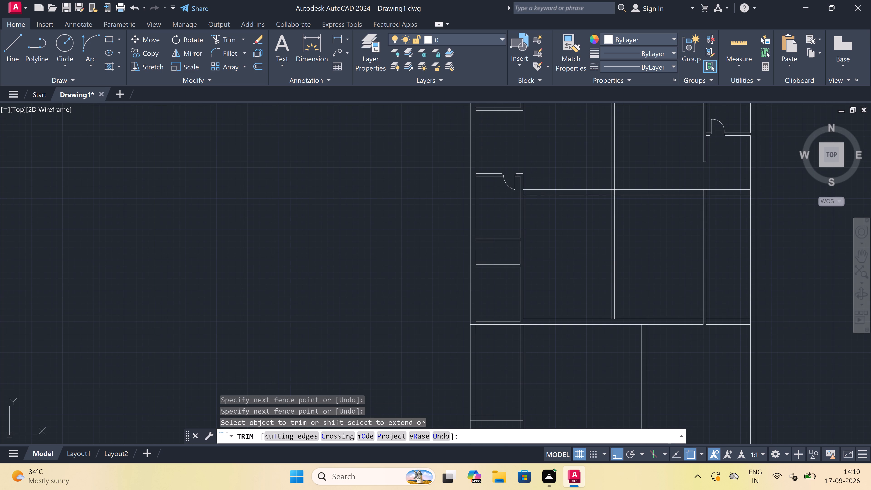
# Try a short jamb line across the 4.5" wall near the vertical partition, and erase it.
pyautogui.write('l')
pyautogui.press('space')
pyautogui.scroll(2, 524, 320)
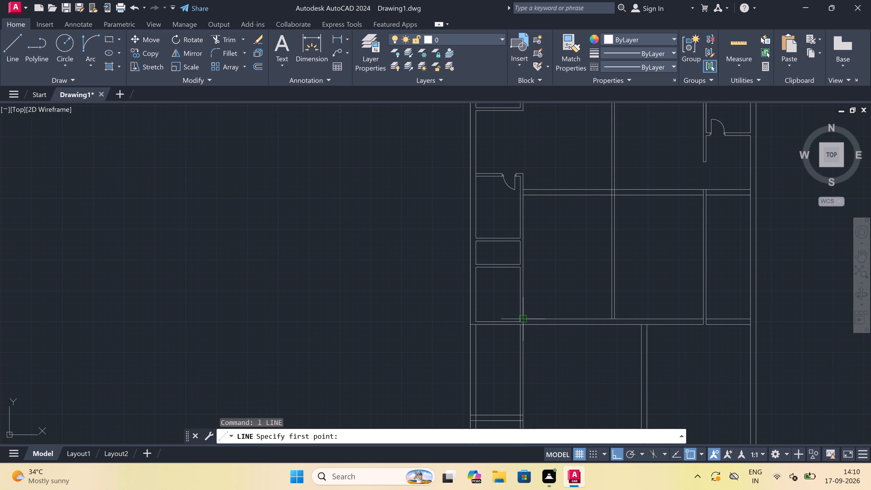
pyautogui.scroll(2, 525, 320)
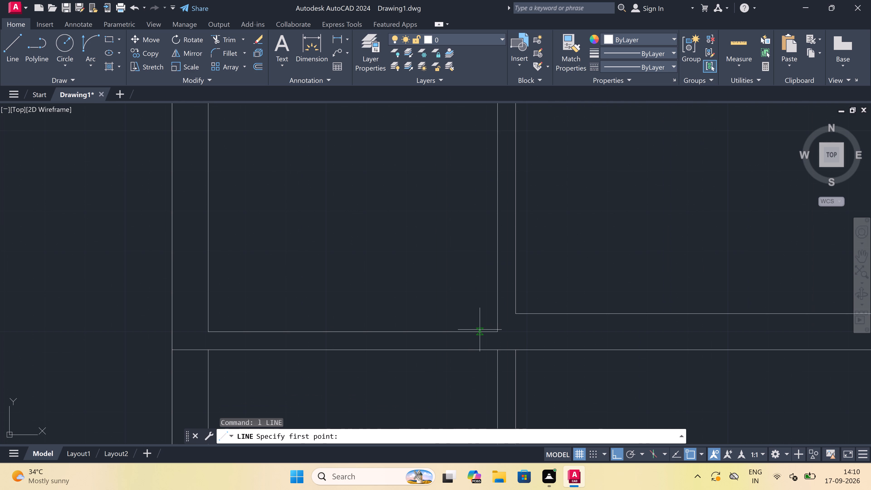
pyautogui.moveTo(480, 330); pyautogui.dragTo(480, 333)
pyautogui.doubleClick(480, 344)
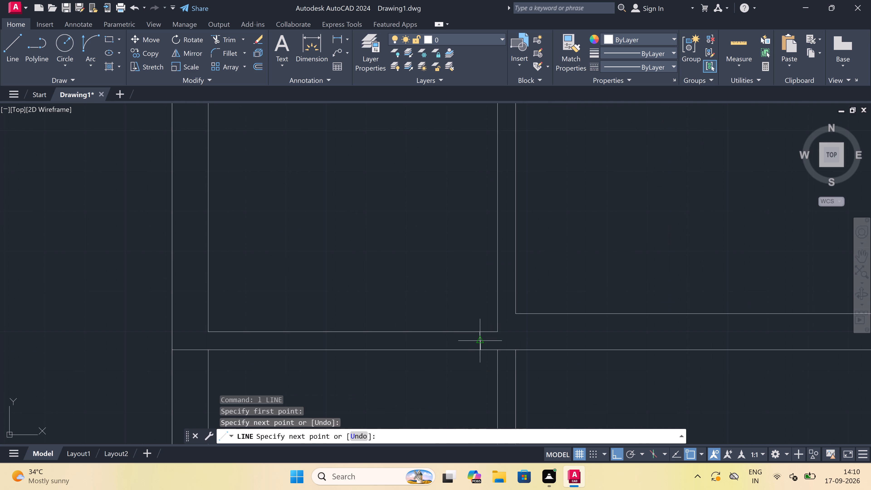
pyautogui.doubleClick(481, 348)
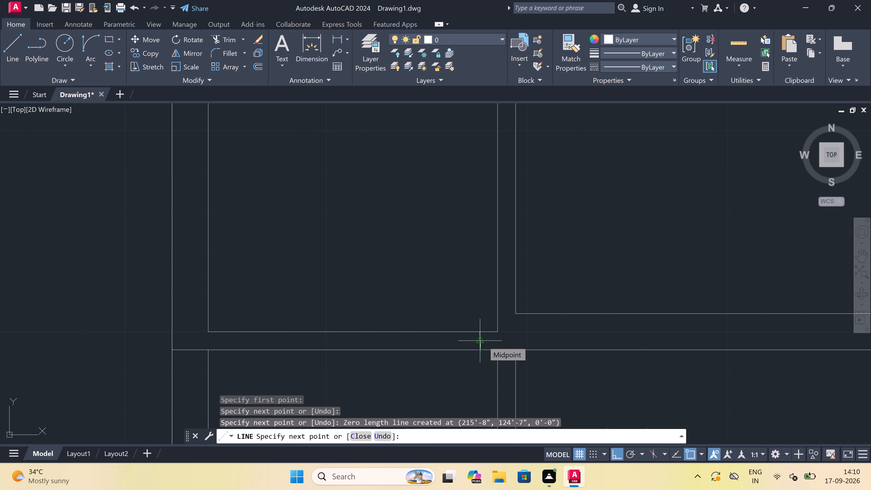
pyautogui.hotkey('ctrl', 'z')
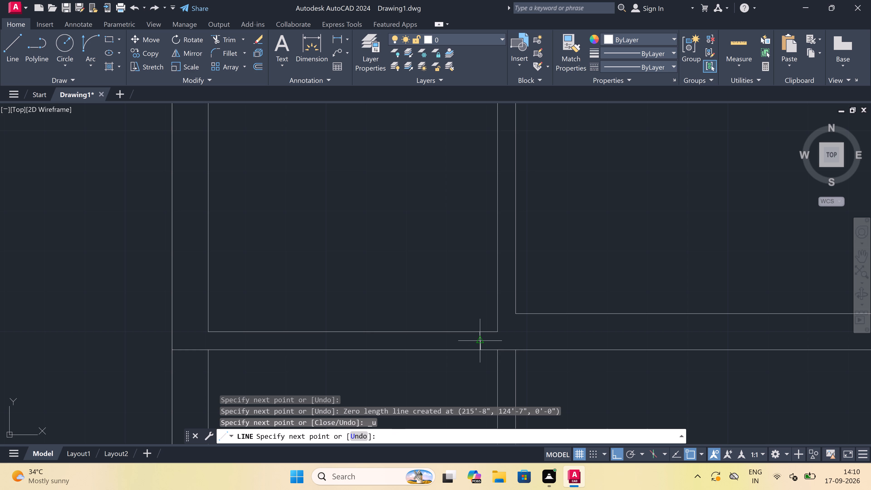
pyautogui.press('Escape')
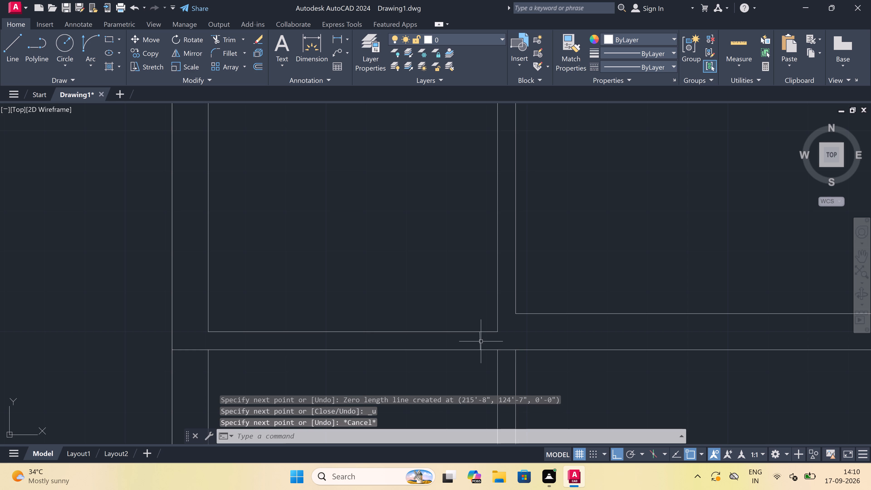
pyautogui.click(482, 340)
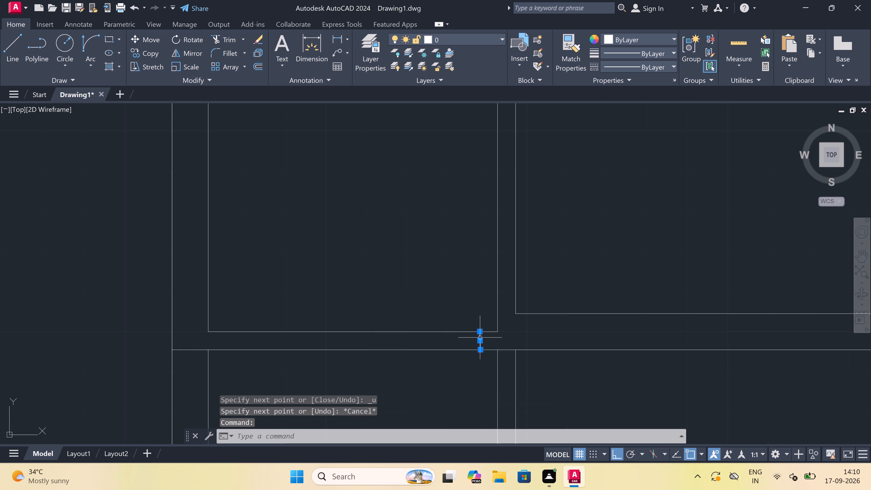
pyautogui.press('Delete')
# Draw a door jamb across the 4.5" wall near the outer wall, with a 2" stop from its midpoint and a 2' door leaf upward.
pyautogui.write('l')
pyautogui.press('space')
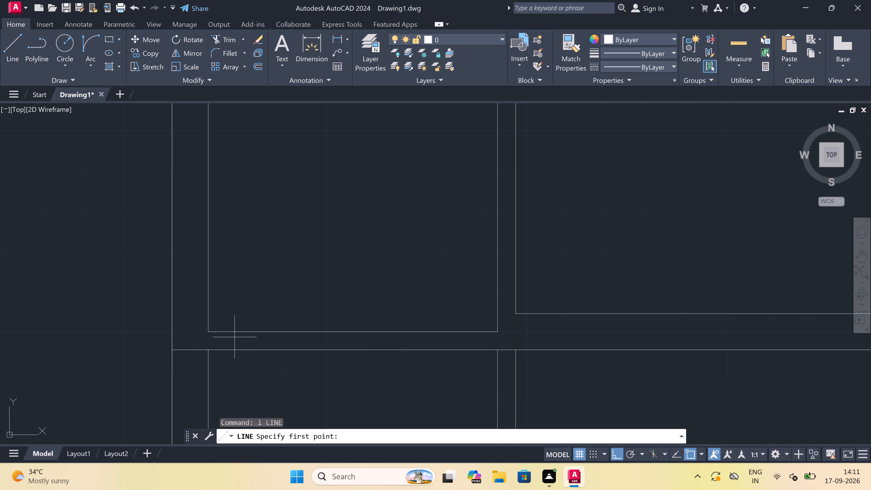
pyautogui.click(227, 332)
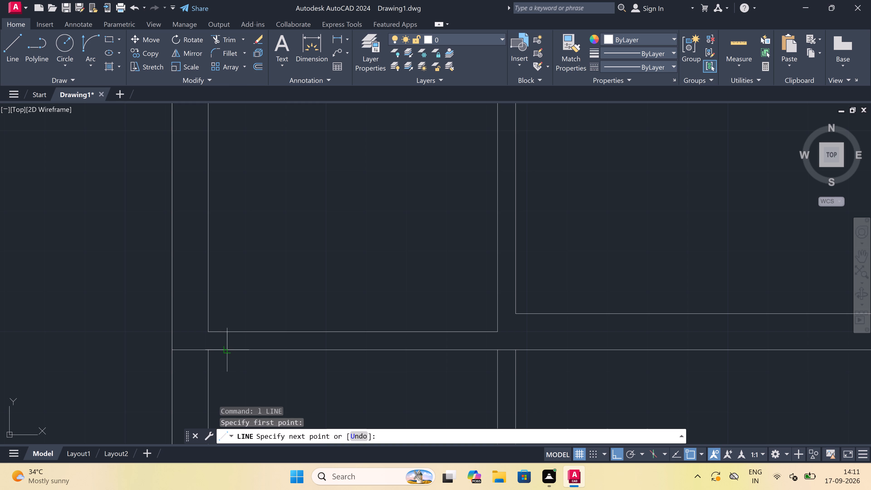
pyautogui.press('F8')
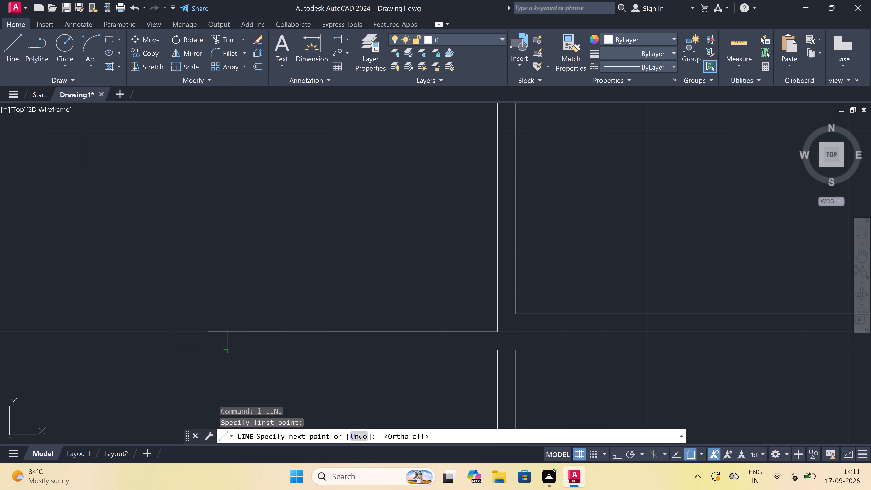
pyautogui.press('F8')
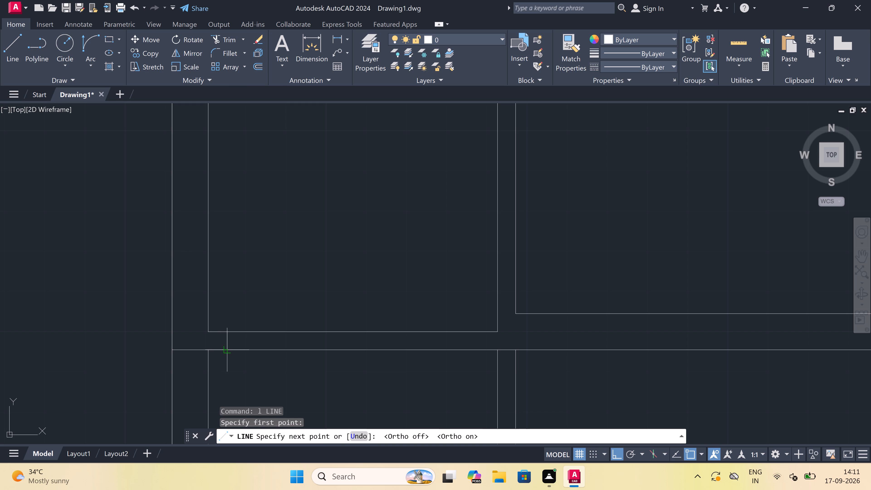
pyautogui.click(225, 351)
pyautogui.click(225, 344)
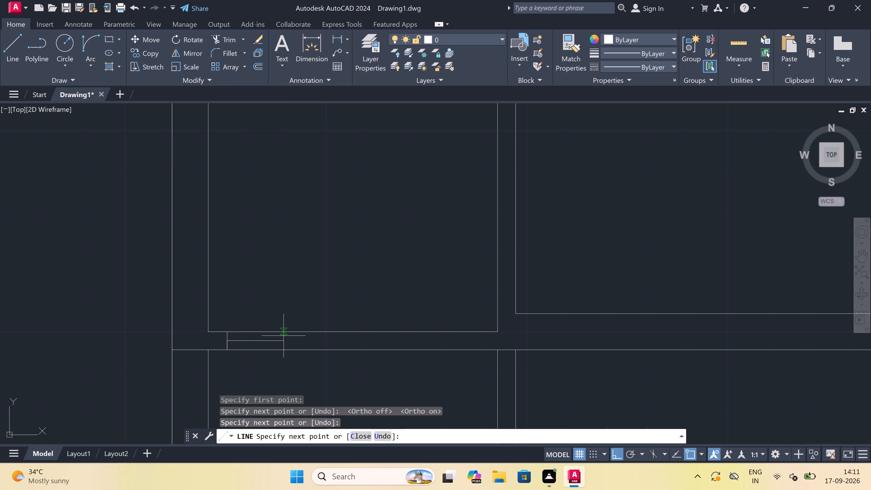
pyautogui.press('2')
pyautogui.write('"')
pyautogui.press('space')
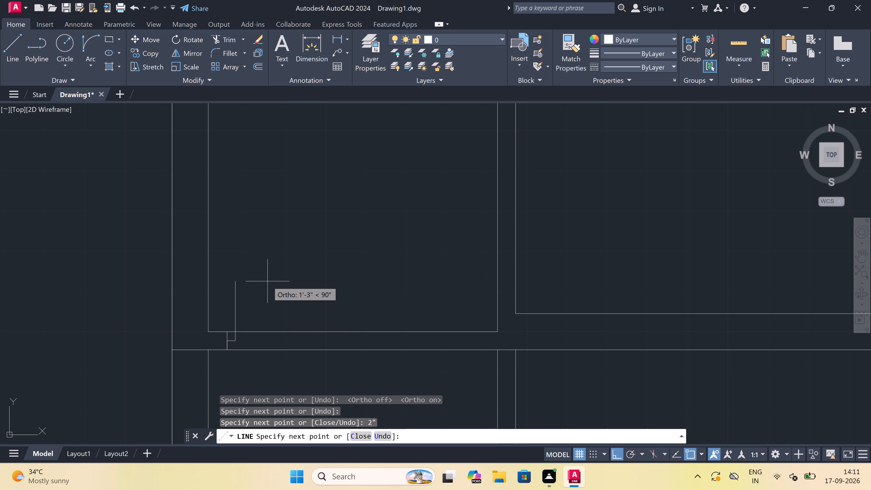
pyautogui.press('2')
pyautogui.write("'")
pyautogui.press('space')
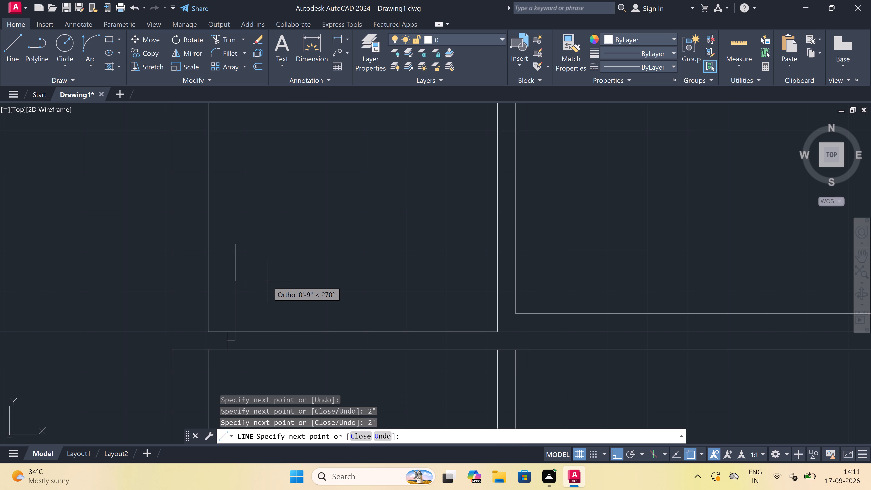
pyautogui.press('Escape')
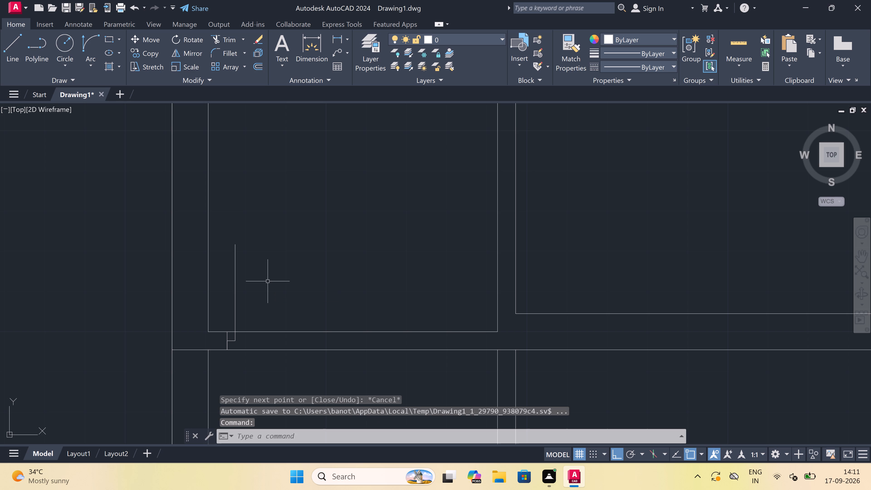
# Draw the opposite door jamb across the 4.5" wall, with a 2" stop from its midpoint toward the door leaf.
pyautogui.press('space')
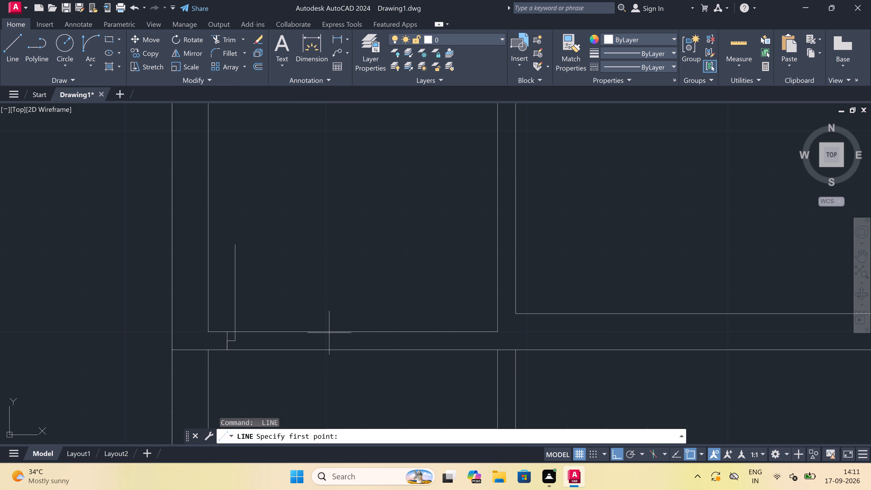
pyautogui.click(321, 332)
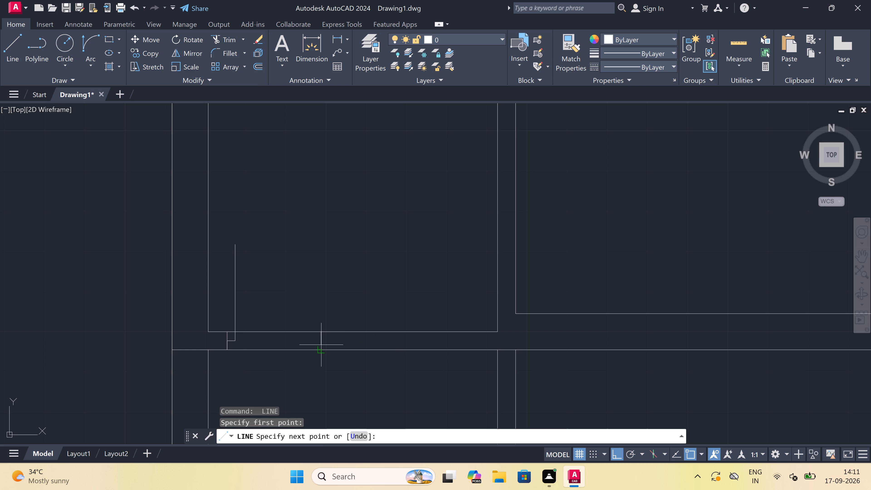
pyautogui.click(322, 345)
pyautogui.click(322, 341)
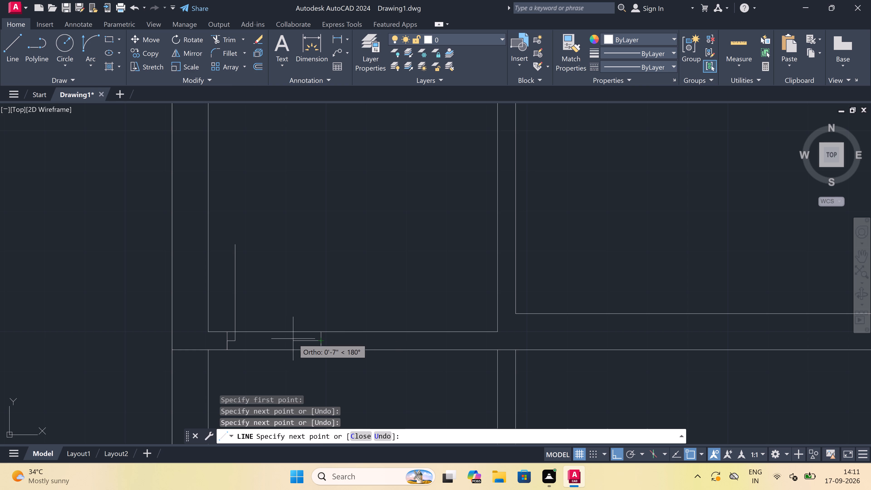
pyautogui.press('2')
pyautogui.write('"')
pyautogui.press('space')
pyautogui.press('Escape')
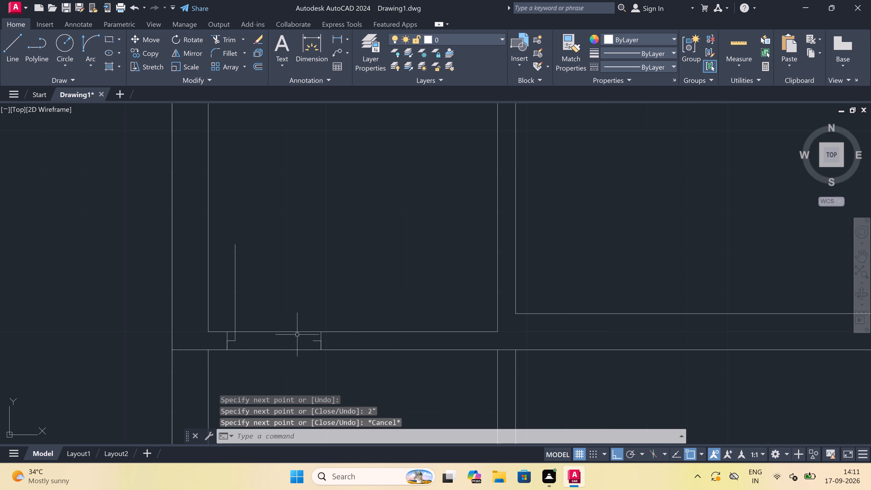
# Draw the door swing arc from the top of the leaf to the end of the opposite stop.
pyautogui.click(91, 34)
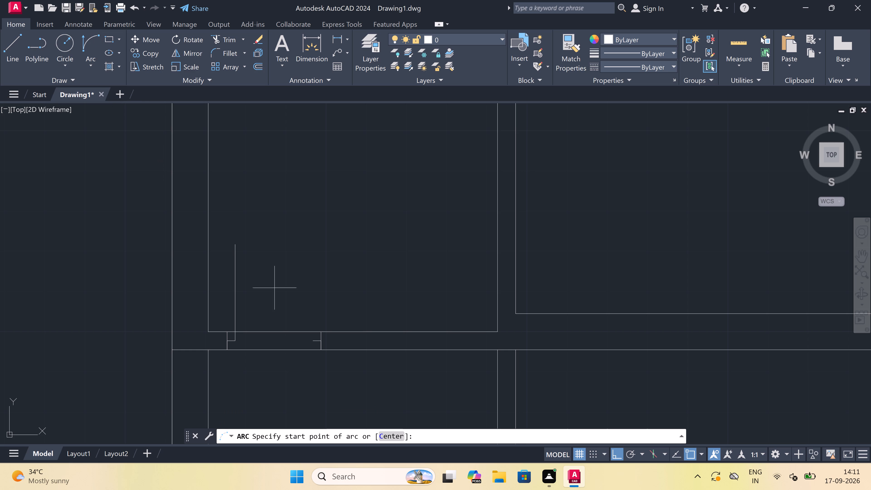
pyautogui.click(235, 245)
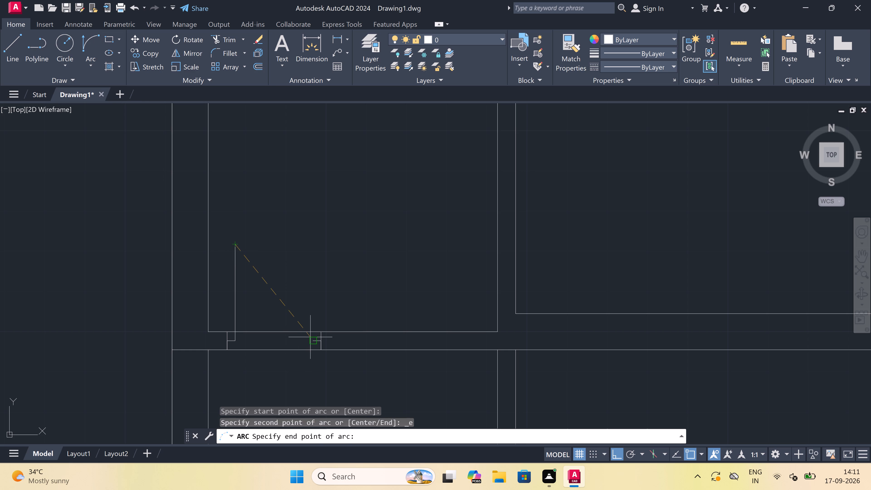
pyautogui.click(313, 340)
pyautogui.click(329, 277)
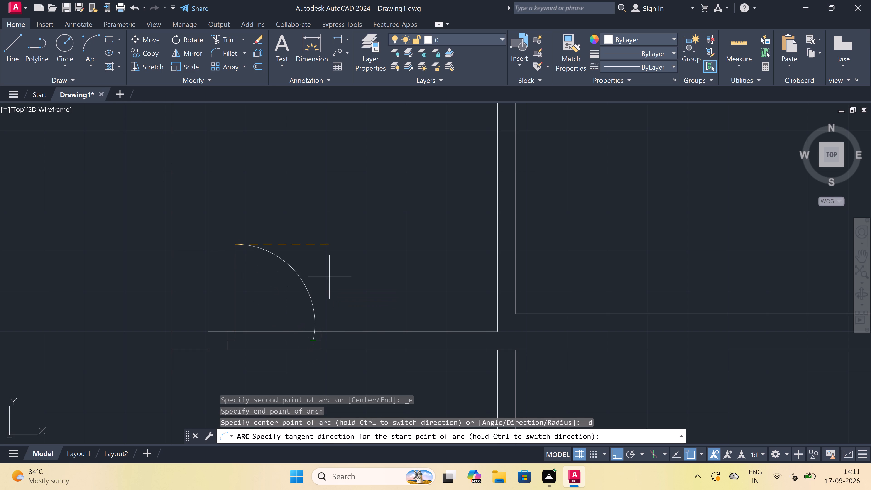
# Trim both horizontal wall lines between the two jambs to open the doorway.
pyautogui.write('tr')
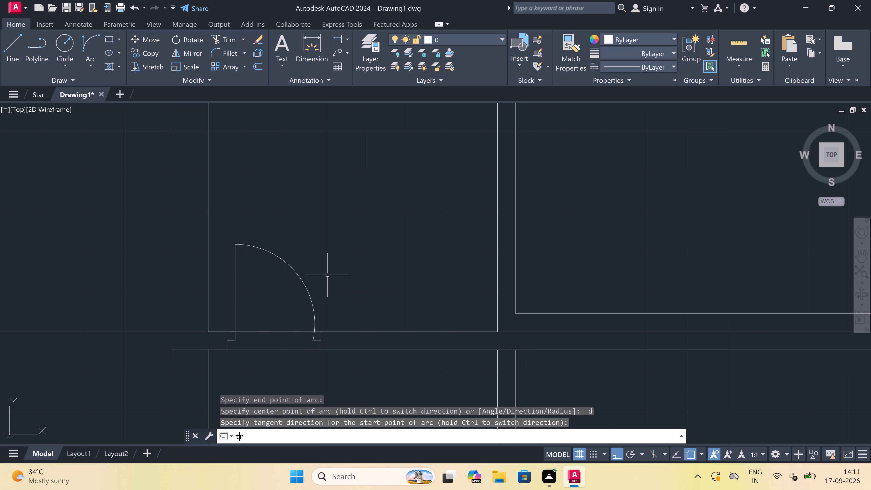
pyautogui.press('space')
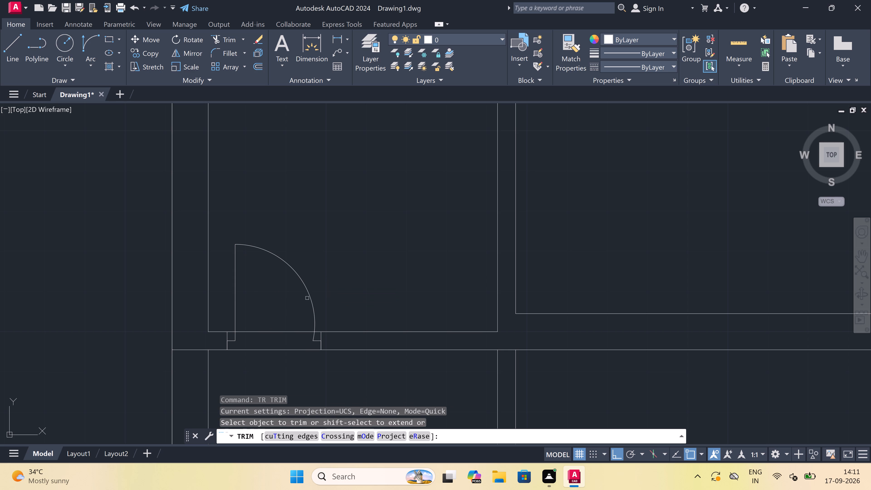
pyautogui.moveTo(279, 367); pyautogui.dragTo(280, 365)
pyautogui.moveTo(278, 311); pyautogui.dragTo(278, 313)
pyautogui.scroll(-1, 276, 316)
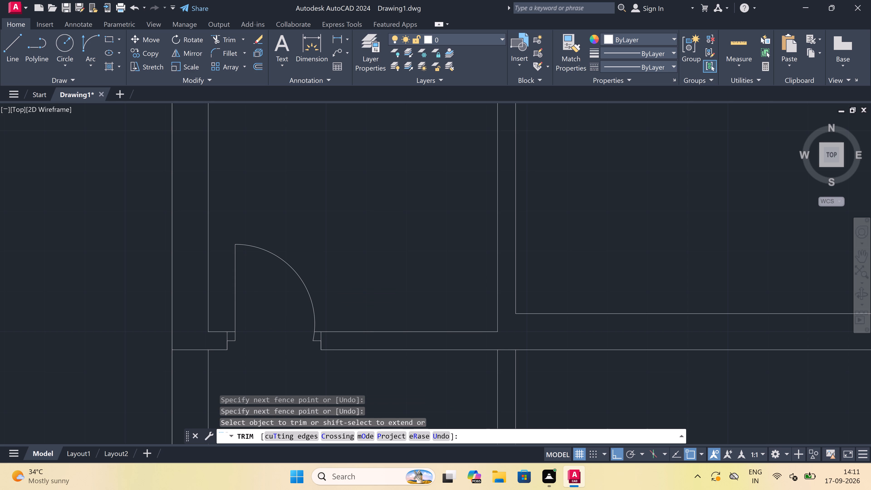
pyautogui.scroll(-2, 276, 316)
pyautogui.scroll(1, 276, 323)
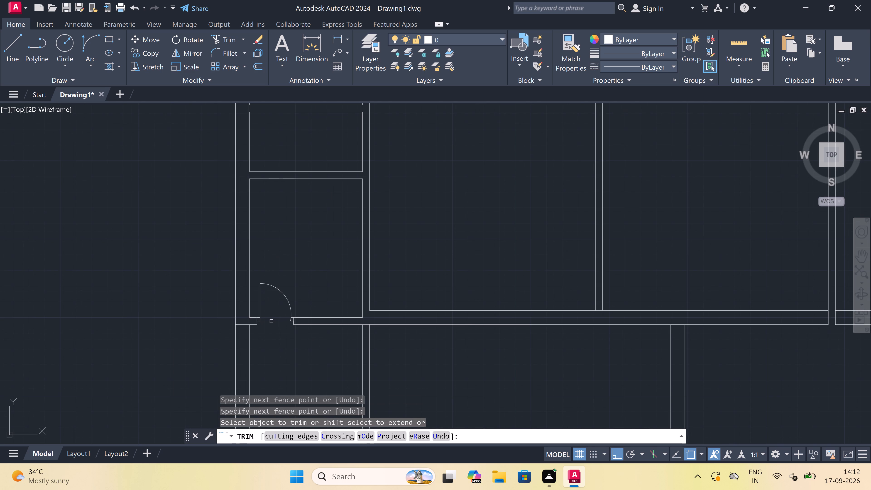
pyautogui.press('Escape')
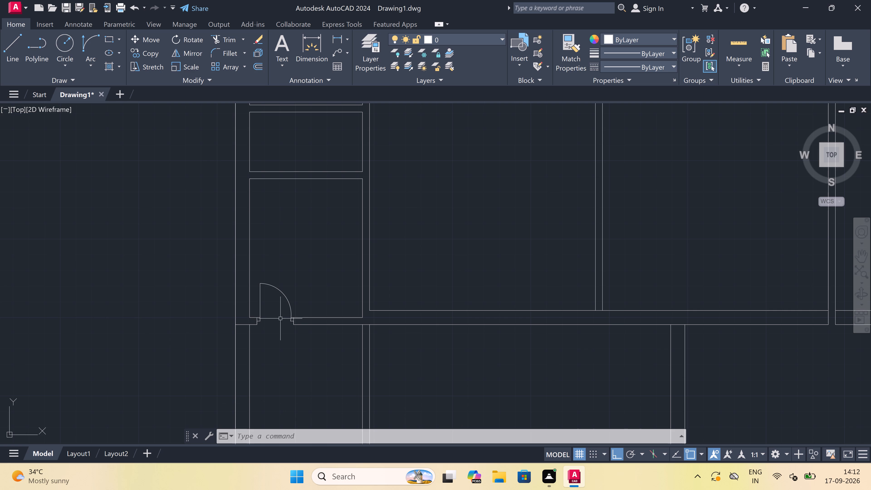
# Draw the new room's inner wall faces from the outer wall, 14' across and up to the 9" horizontal wall, below the lower door.
pyautogui.scroll(-3, 297, 326)
pyautogui.scroll(-3, 305, 350)
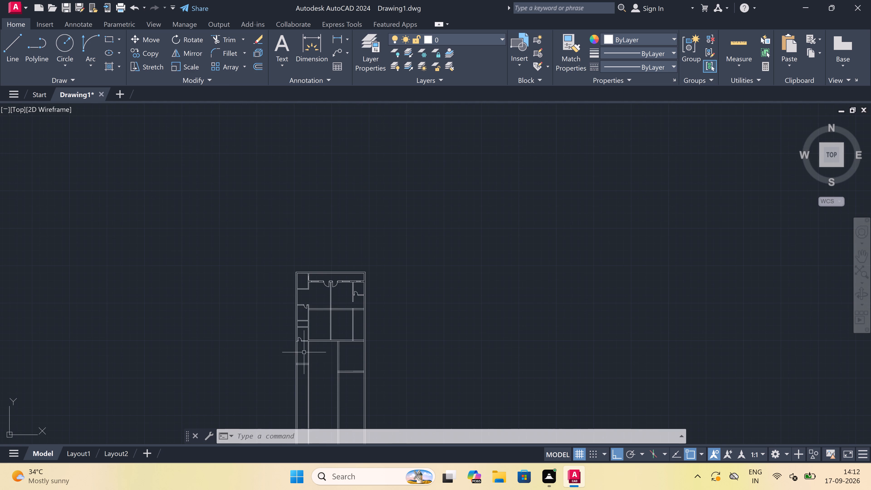
pyautogui.scroll(4, 301, 362)
pyautogui.scroll(-2, 309, 377)
pyautogui.scroll(2, 309, 407)
pyautogui.scroll(-3, 310, 407)
pyautogui.scroll(2, 324, 370)
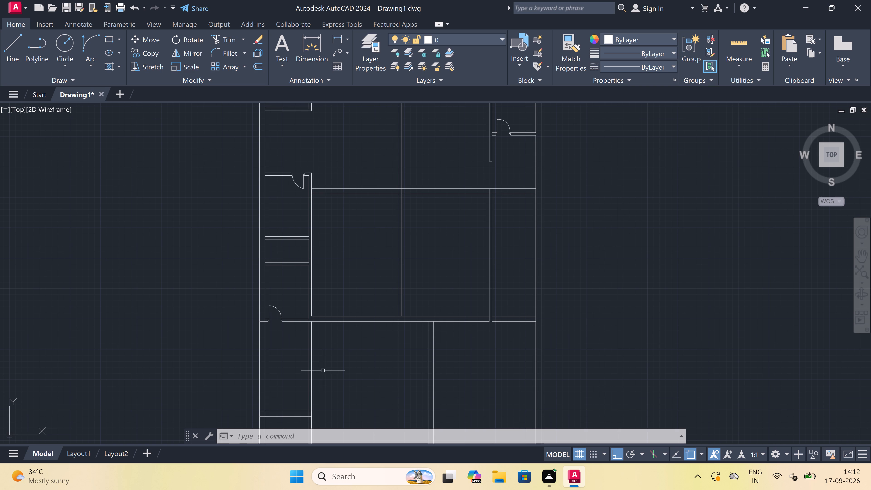
pyautogui.press('Escape')
pyautogui.write('l')
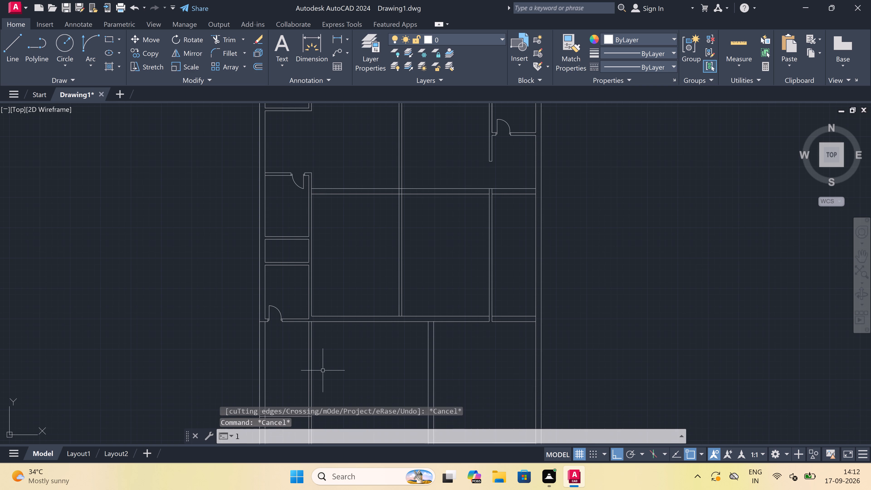
pyautogui.press('space')
pyautogui.scroll(-4, 319, 336)
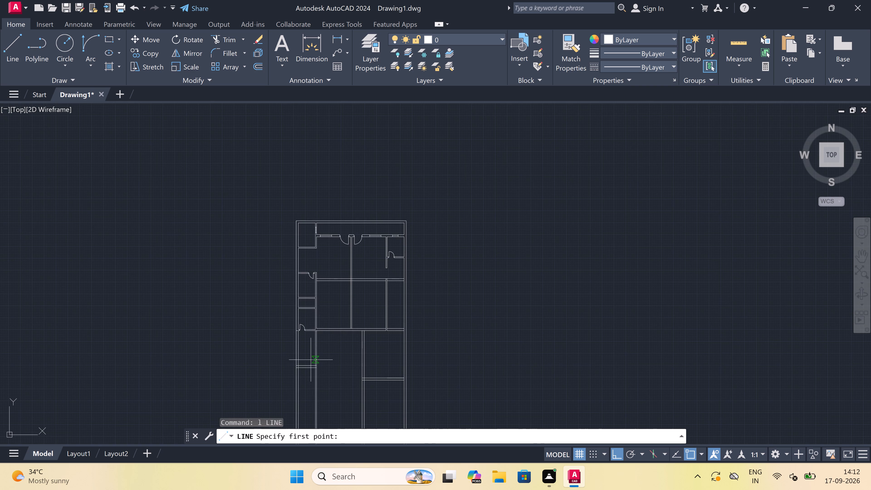
pyautogui.scroll(3, 310, 365)
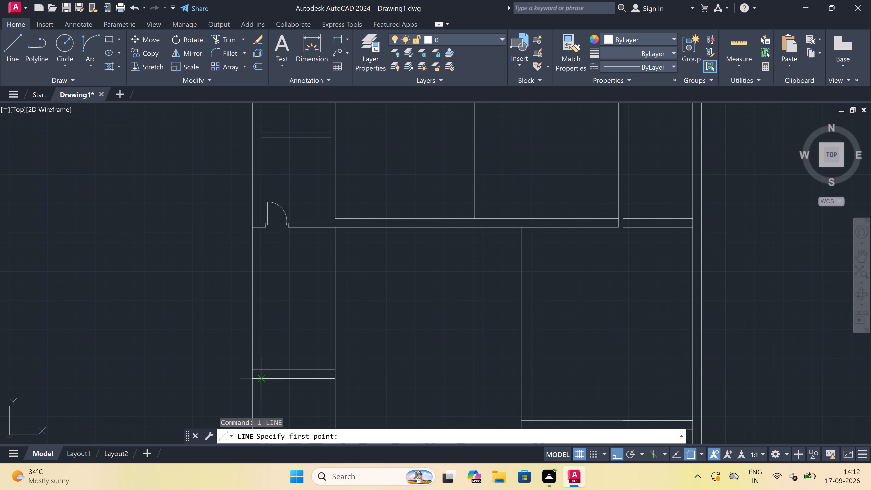
pyautogui.moveTo(261, 372); pyautogui.dragTo(276, 372)
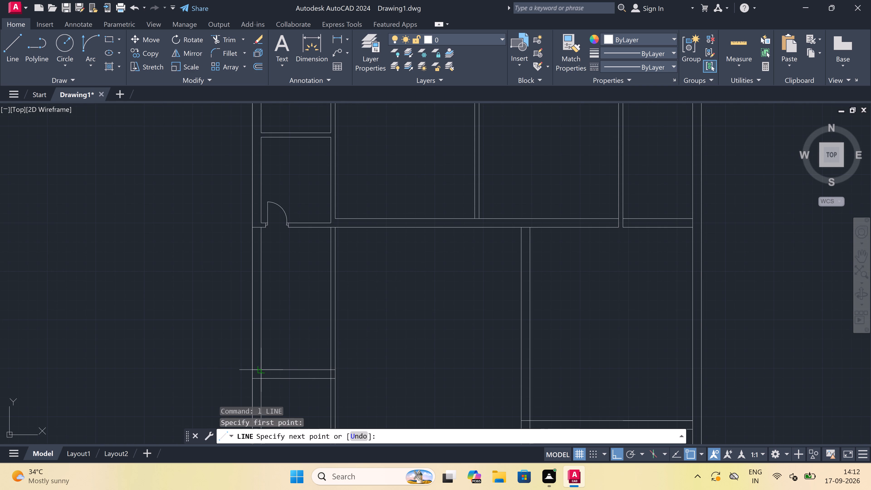
pyautogui.write('14')
pyautogui.write("'")
pyautogui.press('space')
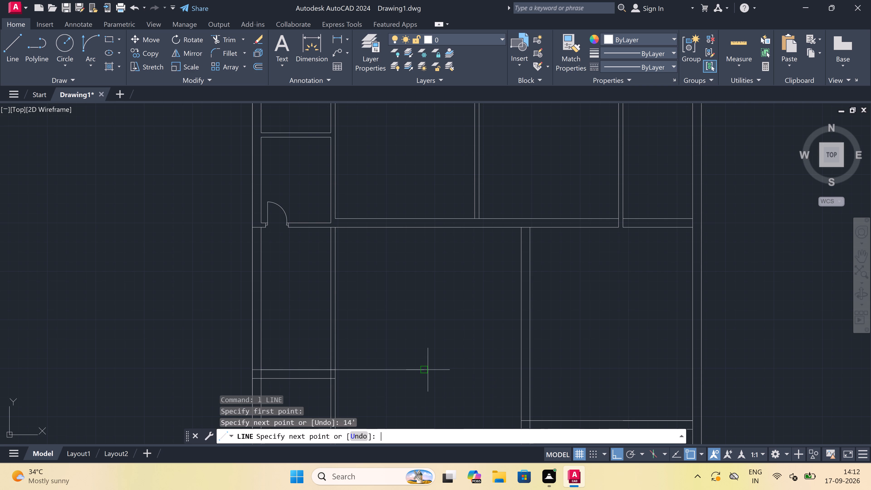
pyautogui.click(427, 228)
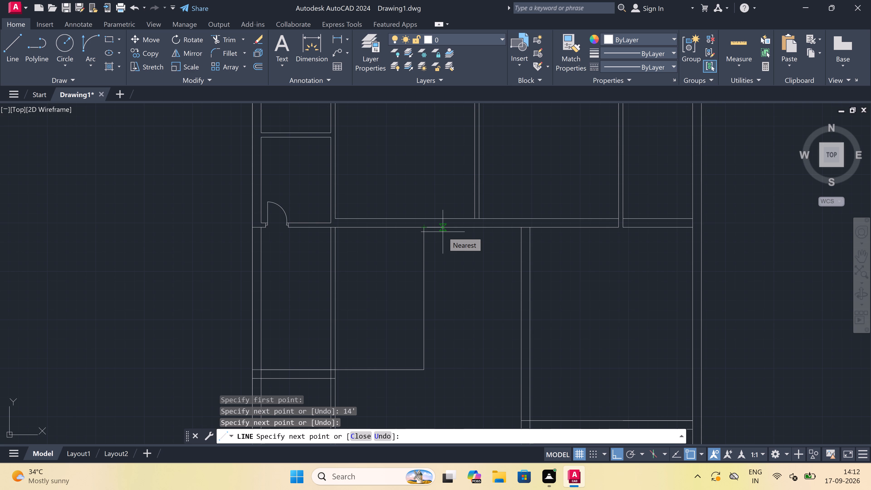
# Draw the new wall's outer faces 9" outside the inner faces, around the corner and back to the existing 4.5" partition.
pyautogui.press('9')
pyautogui.write('"')
pyautogui.press('space')
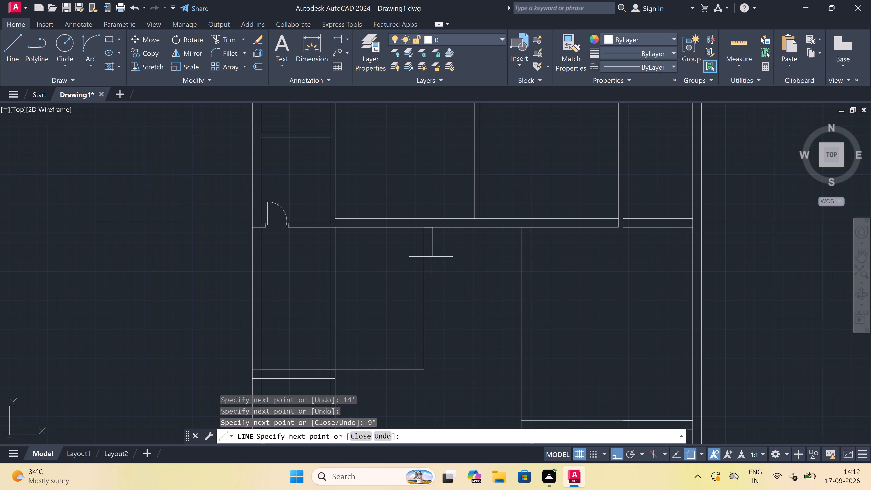
pyautogui.scroll(3, 415, 411)
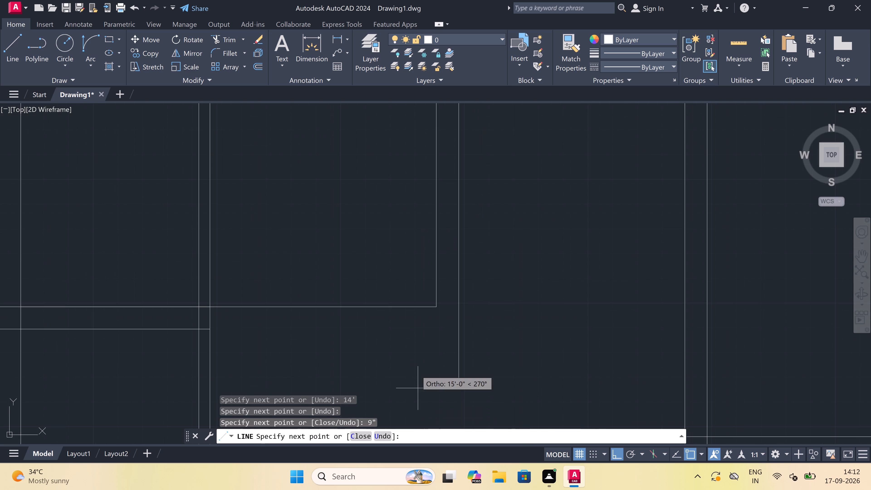
pyautogui.click(462, 307)
pyautogui.click(438, 306)
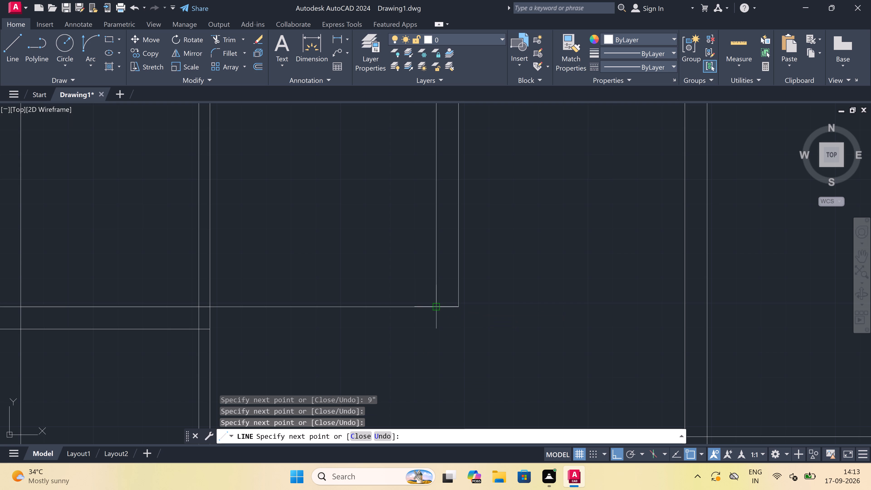
pyautogui.click(457, 304)
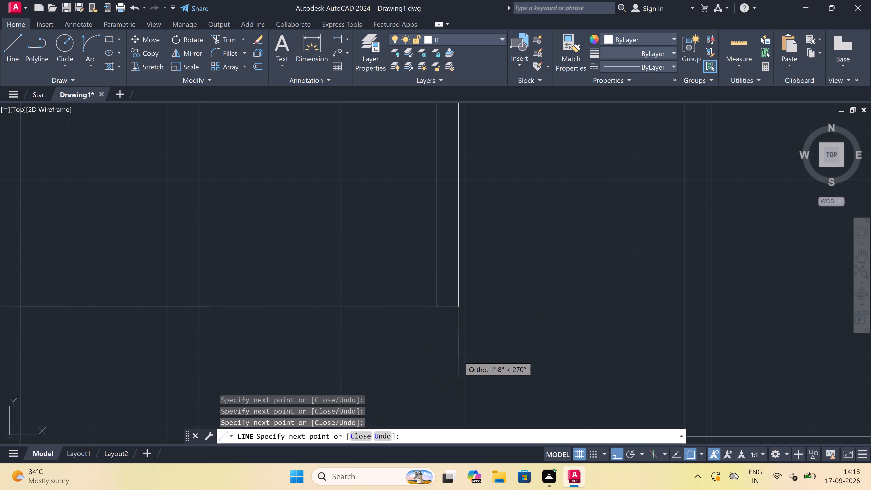
pyautogui.write('9"')
pyautogui.press('space')
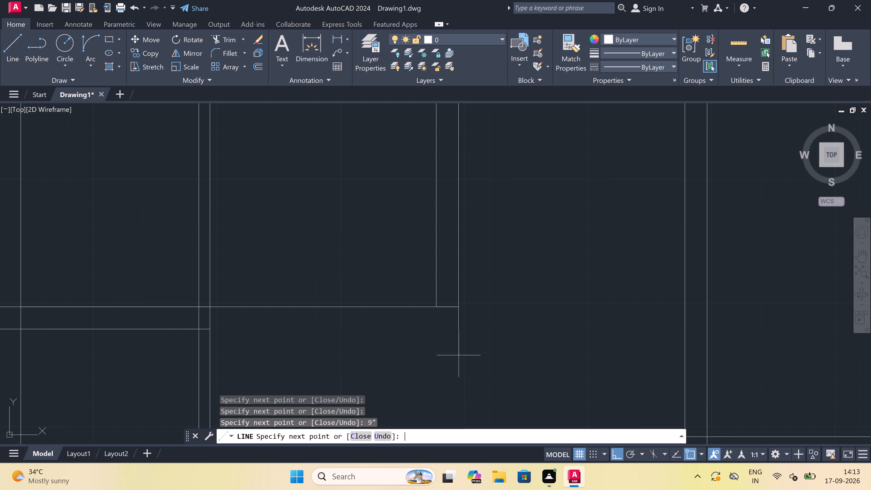
pyautogui.scroll(2, 176, 323)
pyautogui.click(263, 340)
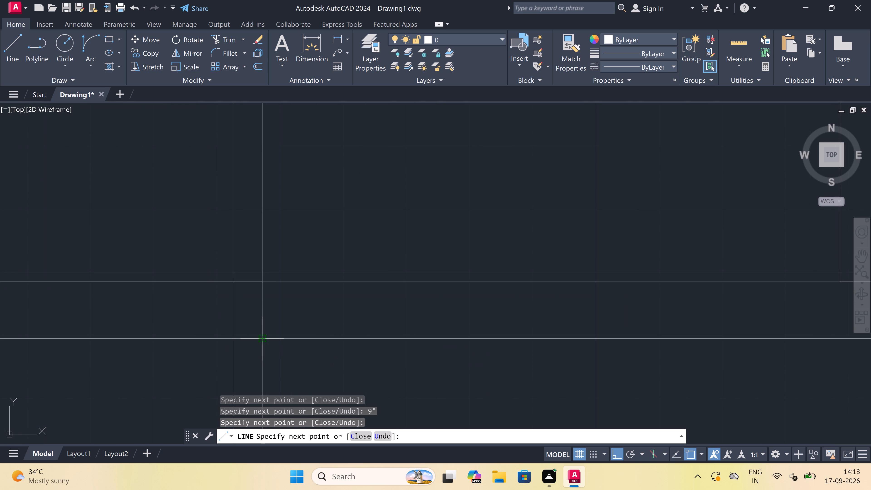
pyautogui.press('Escape')
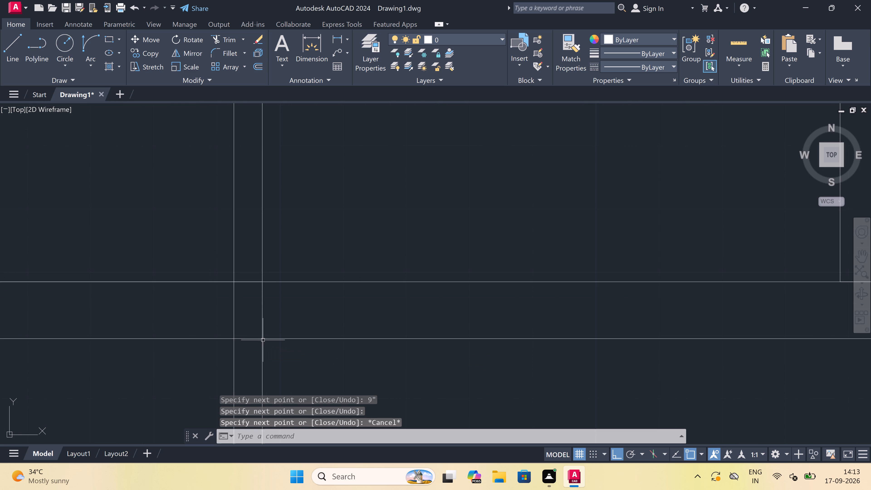
# Trim away both lines of the vertical 4.5" partition inside the new room.
pyautogui.write('tr')
pyautogui.press('space')
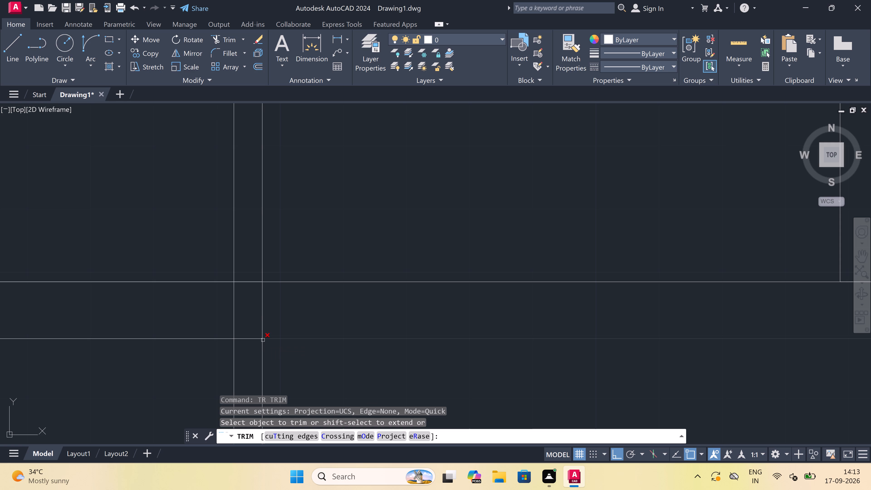
pyautogui.scroll(-5, 289, 311)
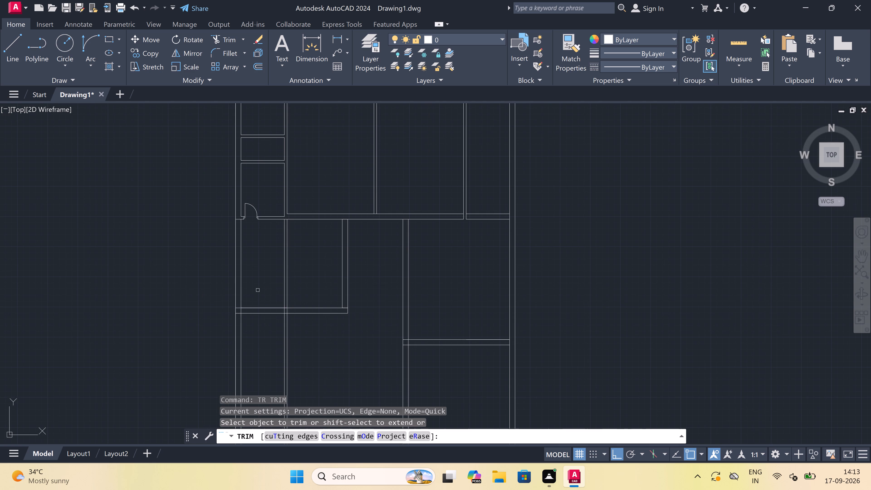
pyautogui.click(266, 271)
pyautogui.click(284, 263)
pyautogui.click(286, 263)
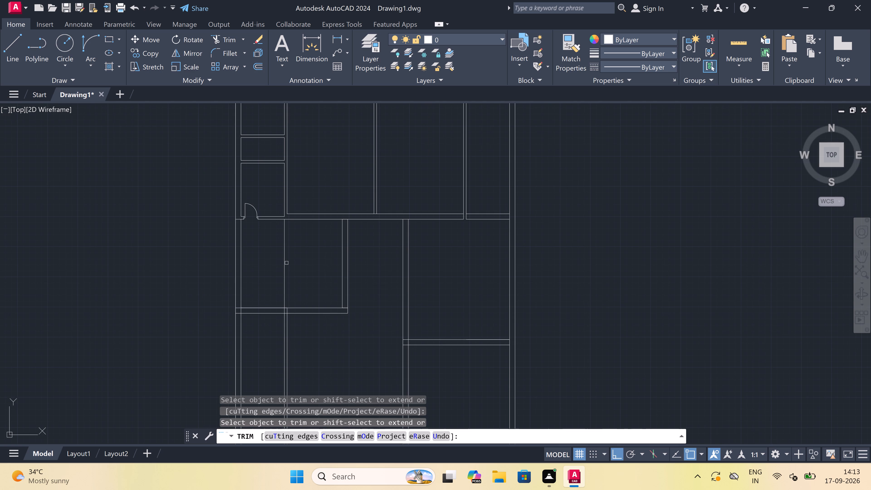
pyautogui.click(286, 261)
# Trim the overlapping lines where the new room's lower wall meets the outer wall, the partition and its own corner.
pyautogui.scroll(3, 239, 315)
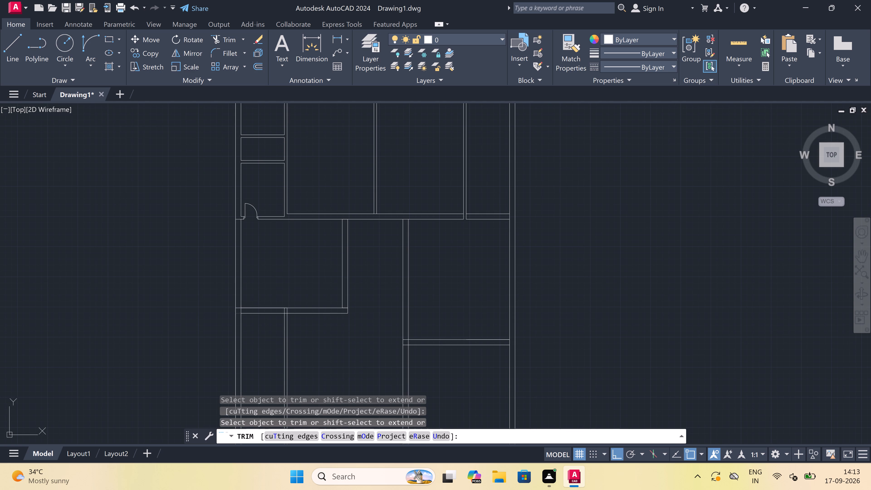
pyautogui.click(237, 315)
pyautogui.click(233, 287)
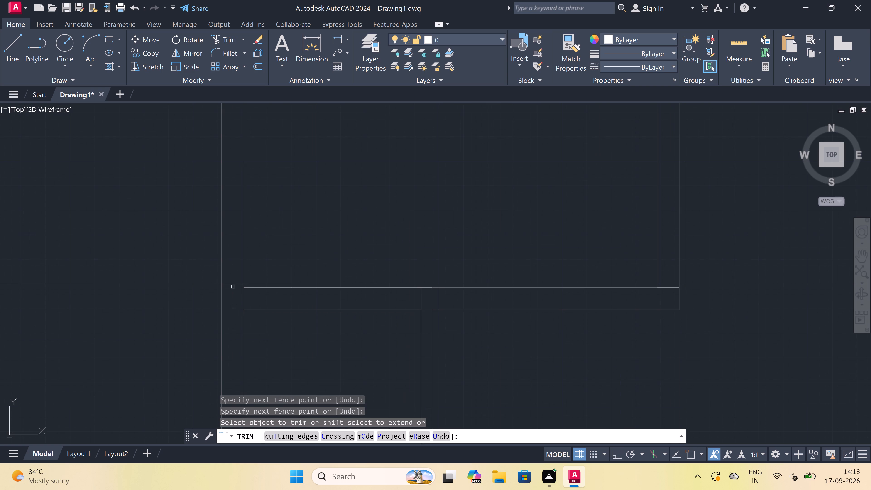
pyautogui.click(233, 298)
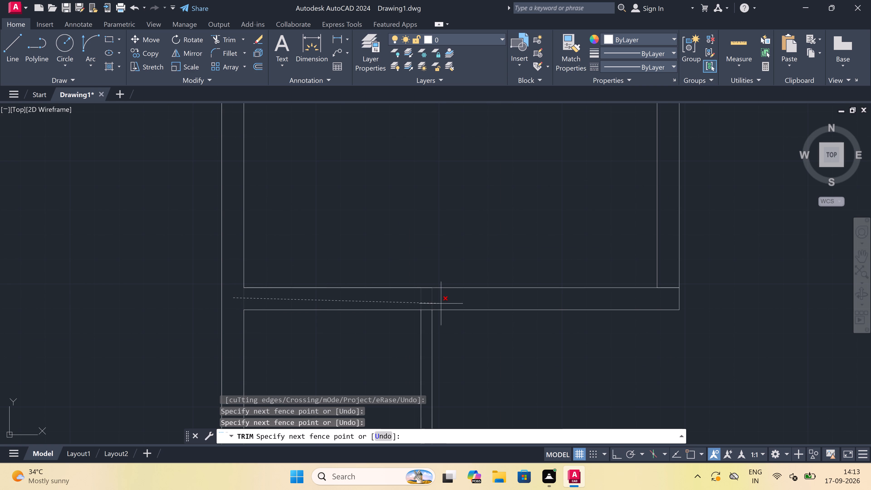
pyautogui.click(444, 302)
pyautogui.scroll(-3, 444, 302)
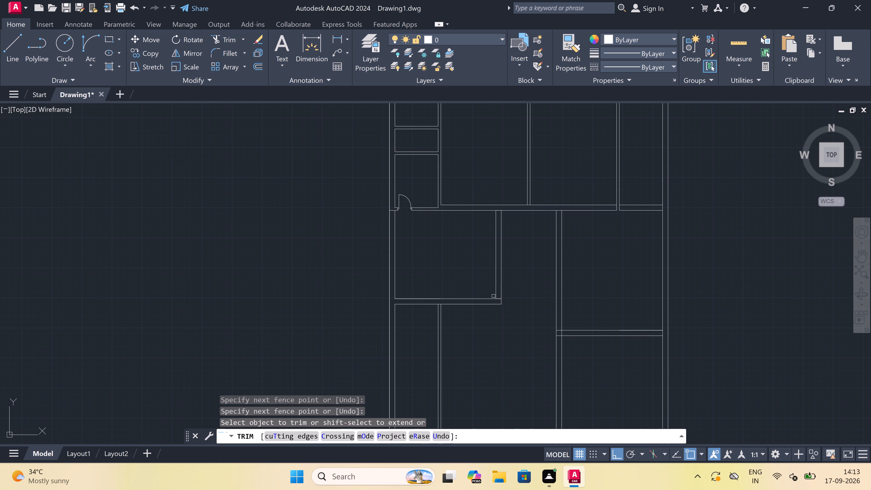
pyautogui.scroll(4, 501, 294)
pyautogui.click(488, 331)
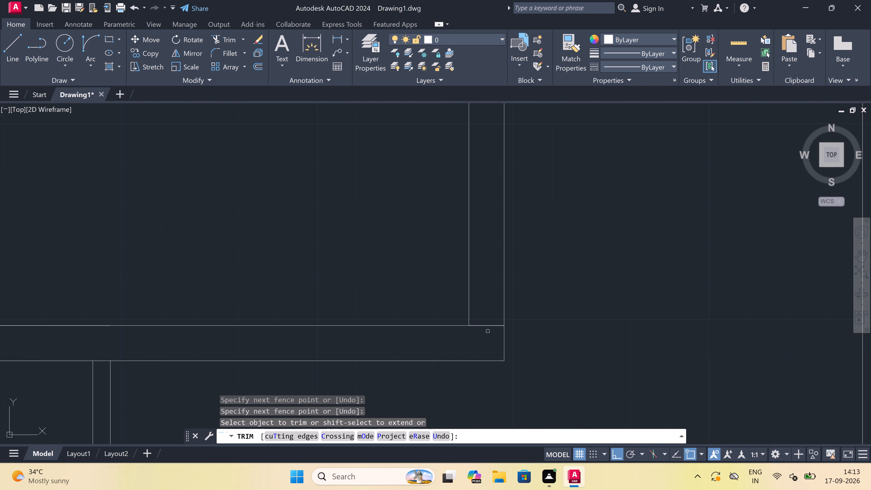
pyautogui.click(489, 312)
# Trim away the vertical partition below the new room and the vertical 9" wall below the neighbouring room.
pyautogui.scroll(-6, 490, 314)
pyautogui.scroll(1, 476, 333)
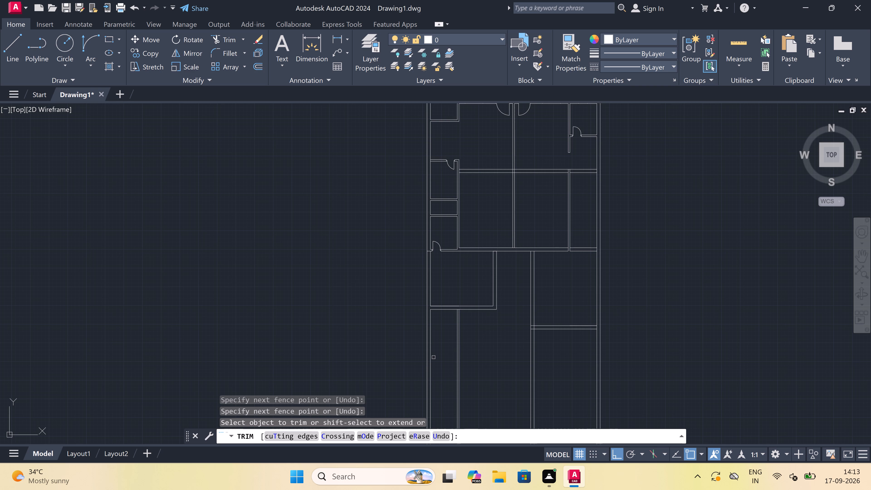
pyautogui.click(438, 348)
pyautogui.click(473, 340)
pyautogui.click(553, 364)
pyautogui.click(519, 372)
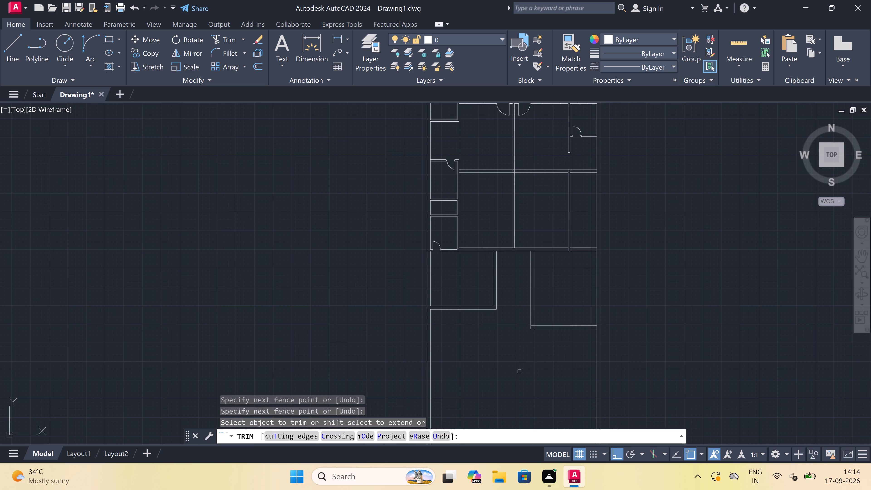
pyautogui.scroll(-3, 520, 366)
pyautogui.scroll(4, 528, 346)
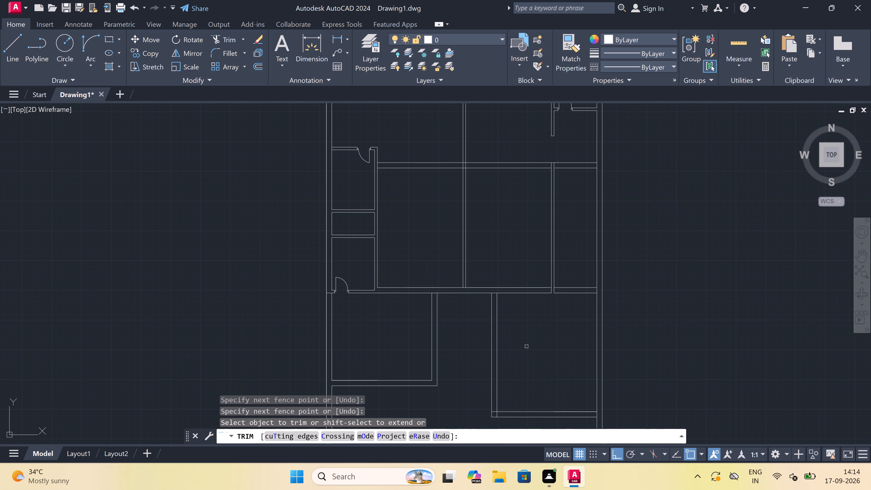
pyautogui.scroll(1, 511, 346)
pyautogui.press('Escape')
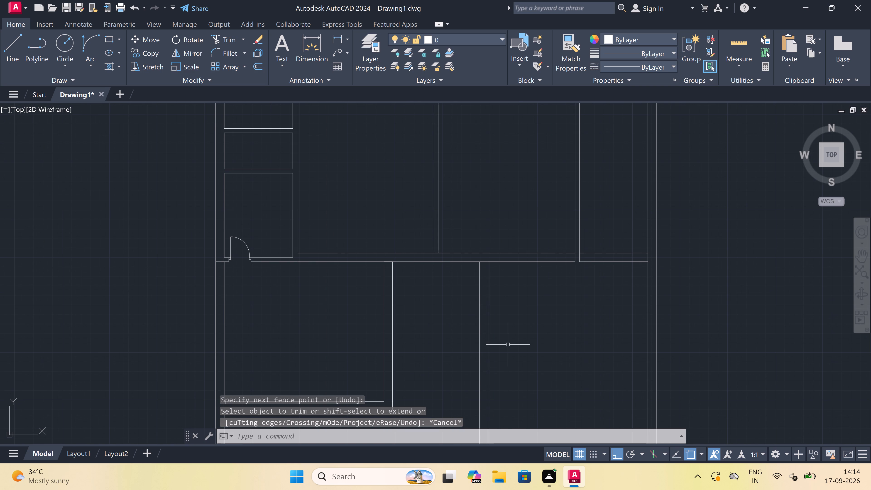
# Draw two short lines across the horizontal 9" wall, continuing the facing inner faces of the two vertical 9" walls below it.
pyautogui.write('l')
pyautogui.press('space')
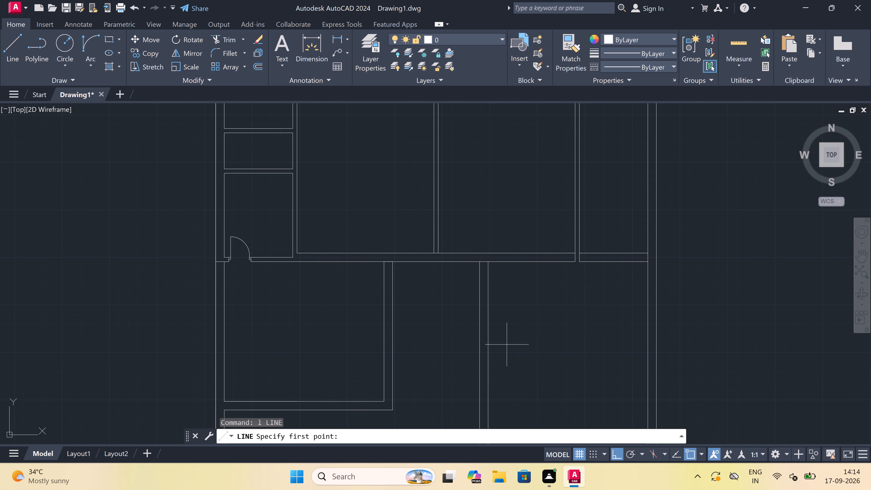
pyautogui.scroll(2, 390, 290)
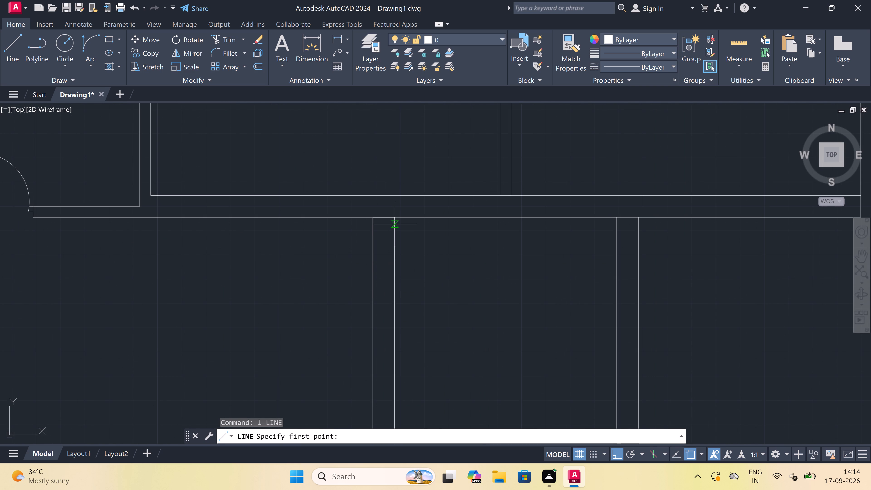
pyautogui.moveTo(397, 218); pyautogui.dragTo(397, 213)
pyautogui.click(396, 197)
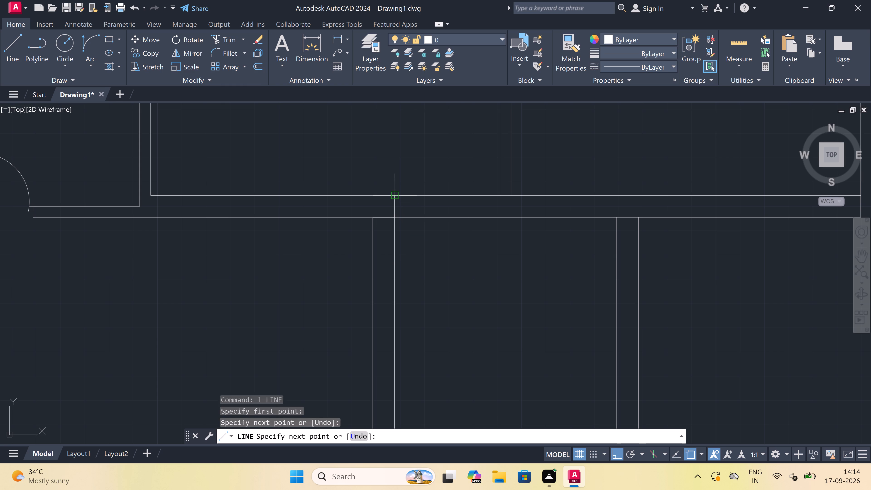
pyautogui.press('Escape')
pyautogui.press('space')
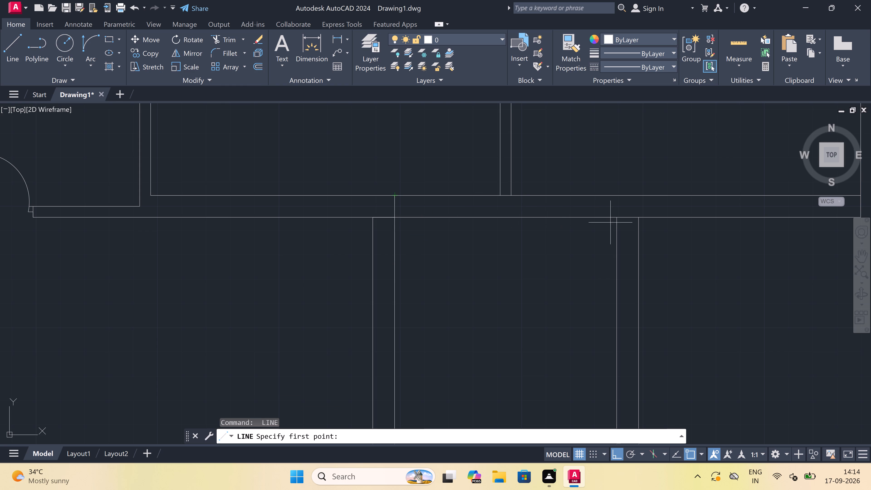
pyautogui.click(616, 216)
pyautogui.click(618, 195)
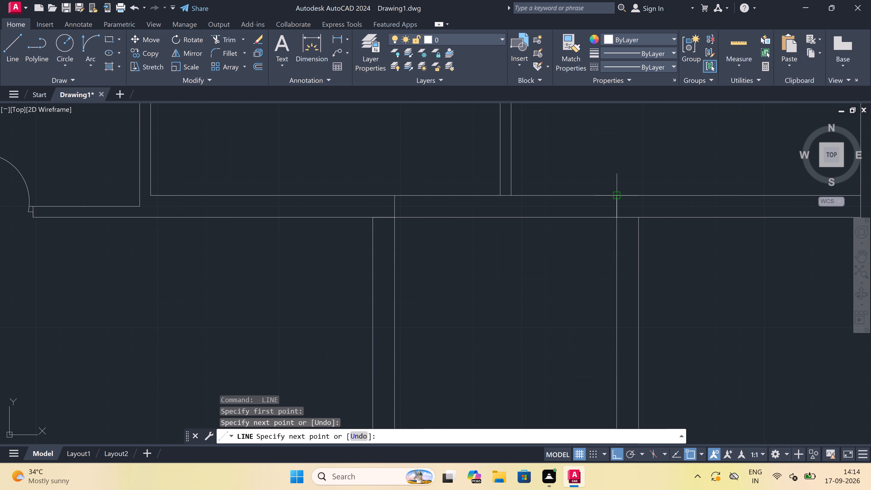
pyautogui.press('Escape')
# Draw a jamb line across each of the two vertical 9" walls, at the same level just below the horizontal wall.
pyautogui.scroll(-3, 589, 190)
pyautogui.scroll(2, 615, 200)
pyautogui.scroll(-1, 505, 208)
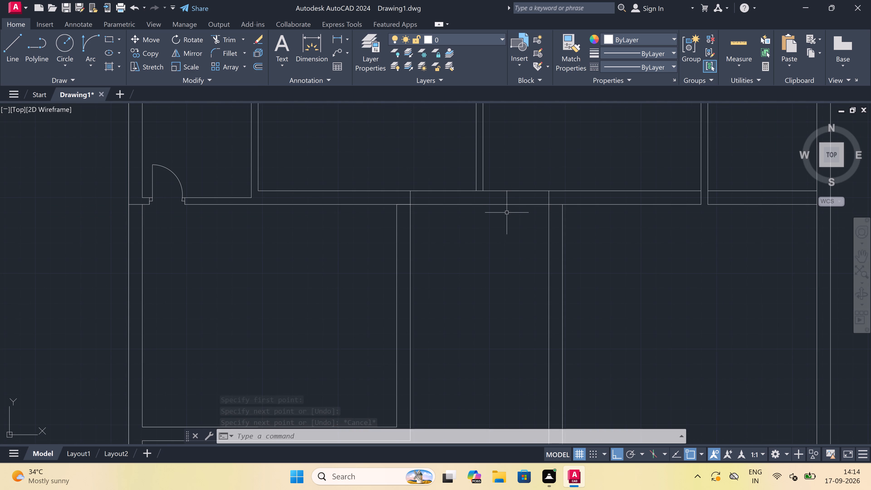
pyautogui.press('space')
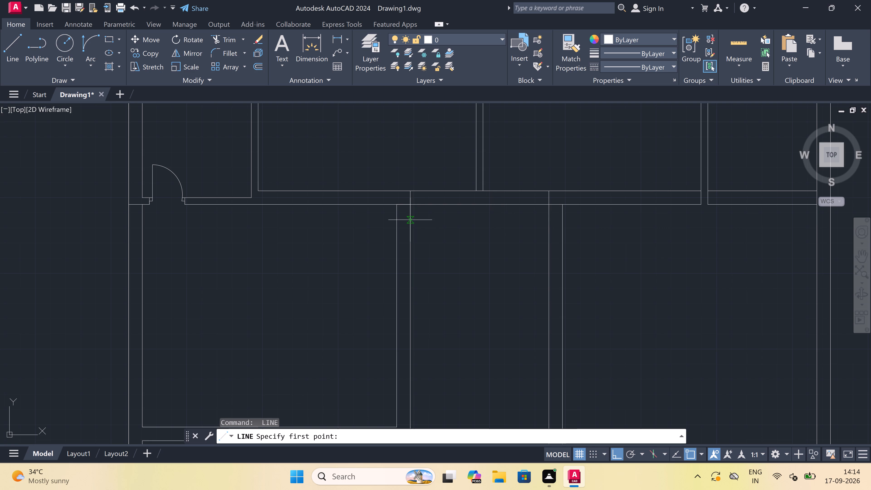
pyautogui.moveTo(398, 221); pyautogui.dragTo(400, 221)
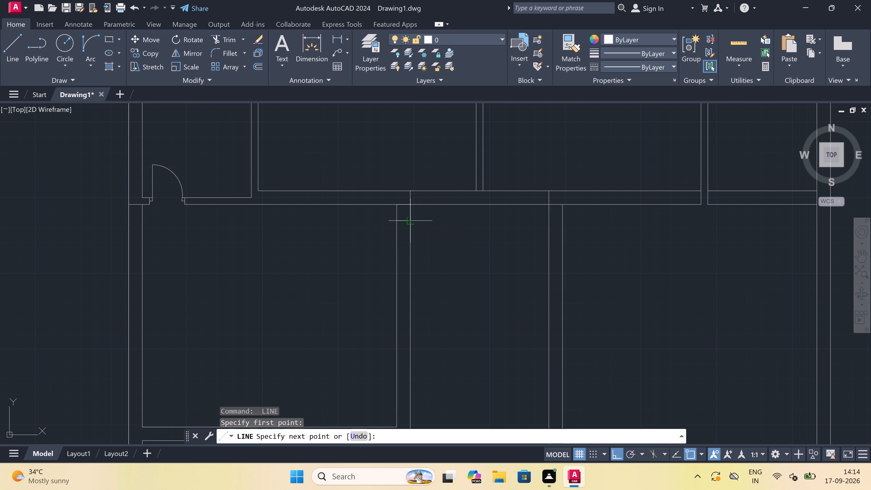
pyautogui.click(409, 221)
pyautogui.press('Escape')
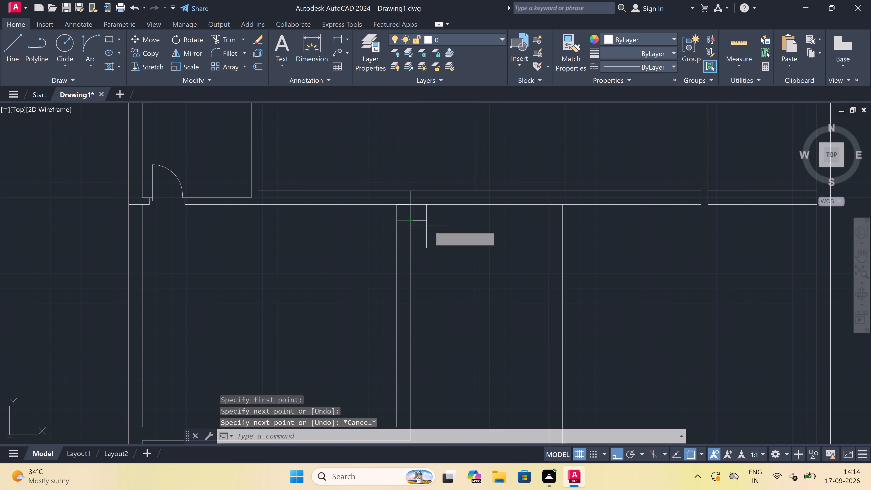
pyautogui.press('space')
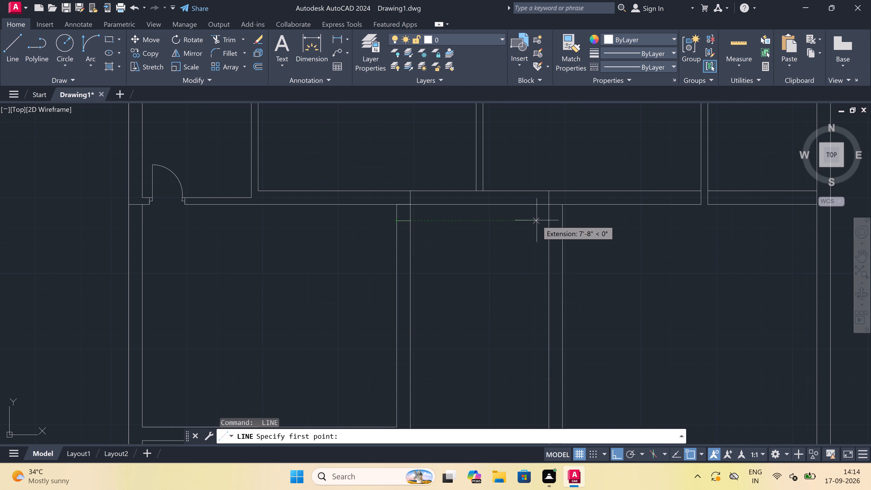
pyautogui.click(546, 222)
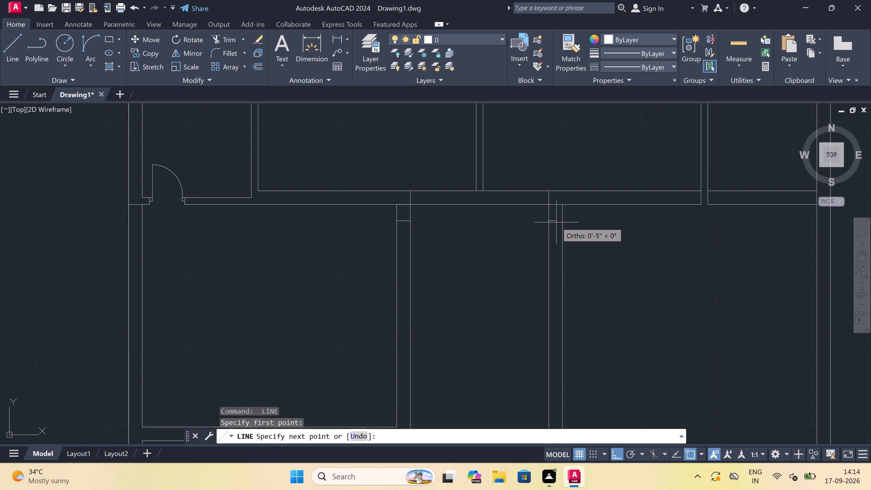
pyautogui.click(560, 221)
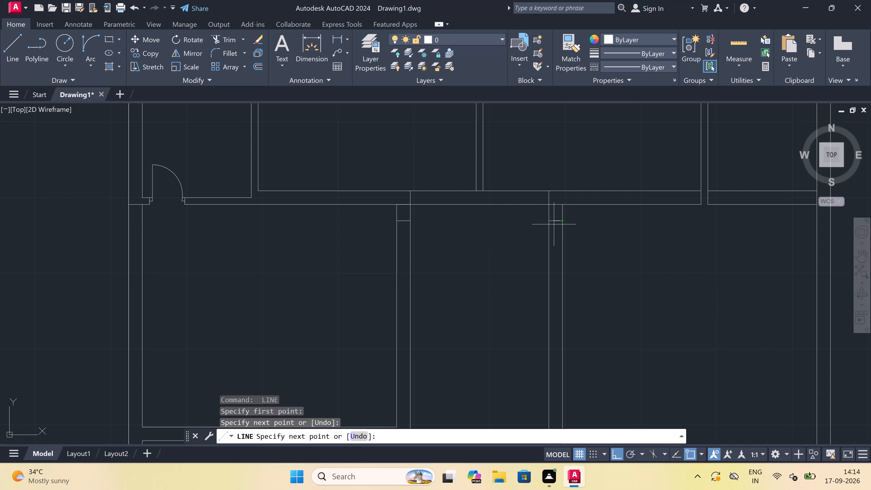
# From the middle of the right-hand wall's jamb, draw a 2" stop downward and a 3' door leaf into the right-hand room.
pyautogui.click(555, 224)
pyautogui.write('2"')
pyautogui.press('space')
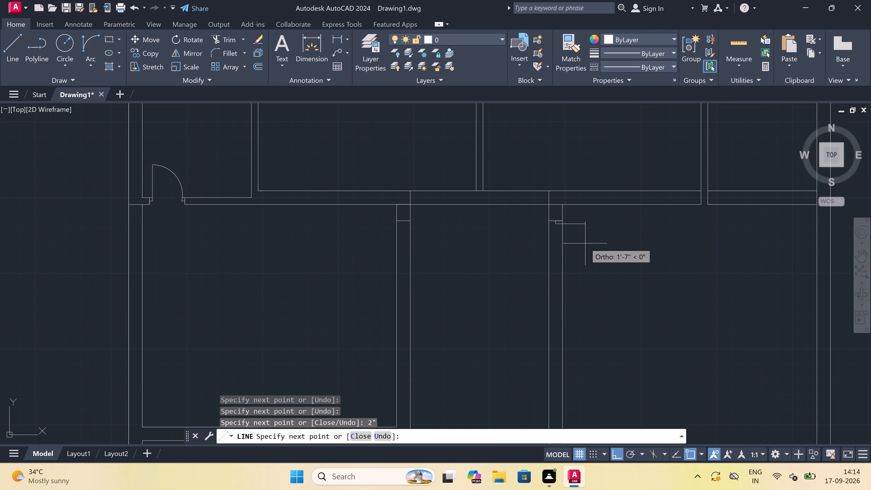
pyautogui.write("3'")
pyautogui.press('space')
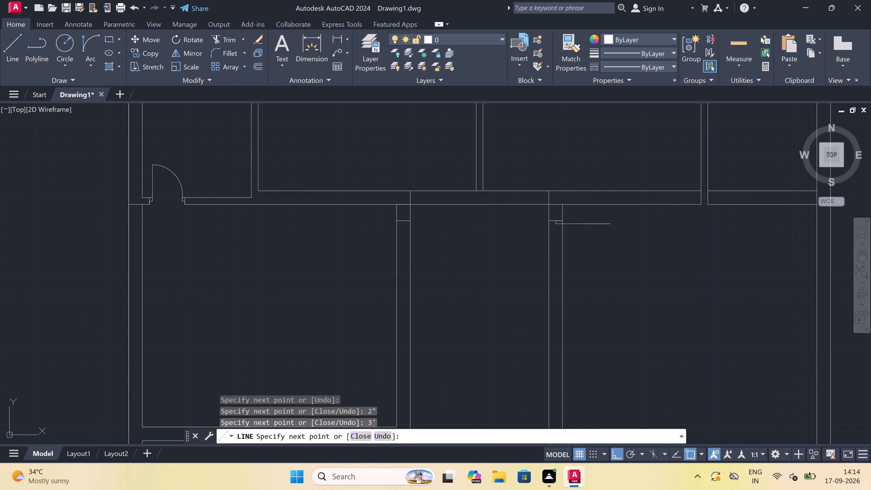
pyautogui.press('Escape')
# Draw the door's lower jamb across the right-hand vertical wall, with a 2" stop upward from its middle.
pyautogui.scroll(1, 584, 244)
pyautogui.press('space')
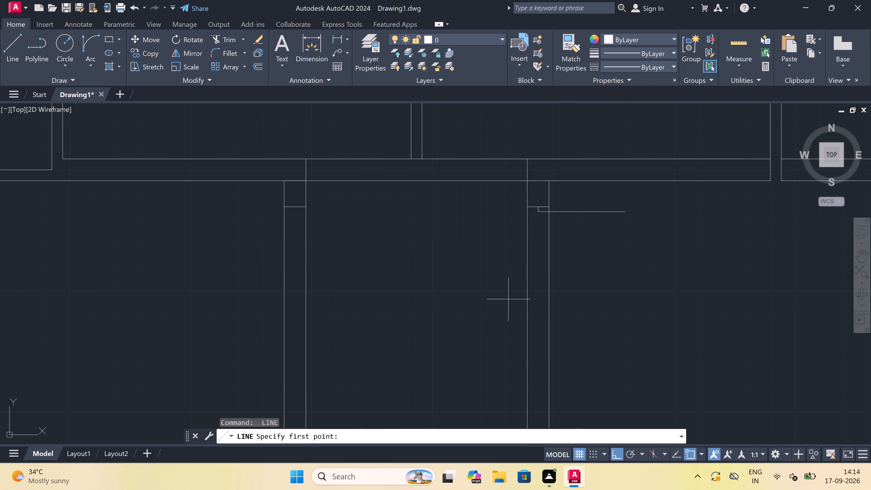
pyautogui.click(528, 293)
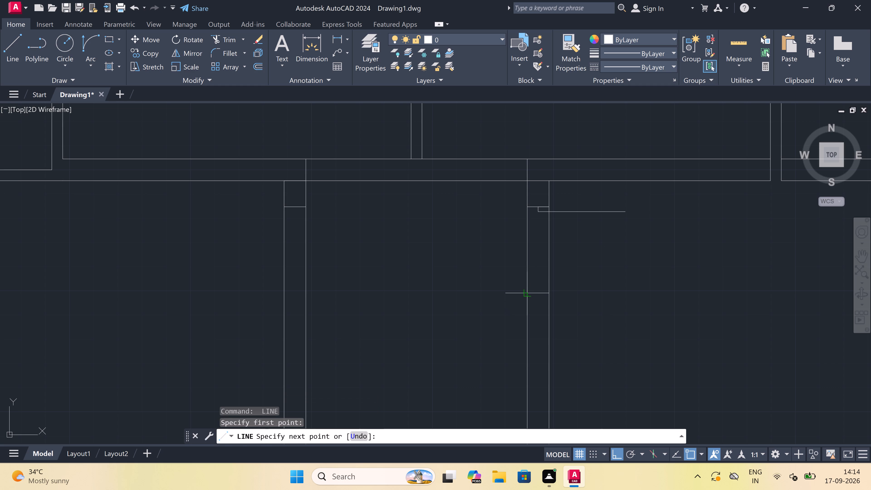
pyautogui.click(552, 293)
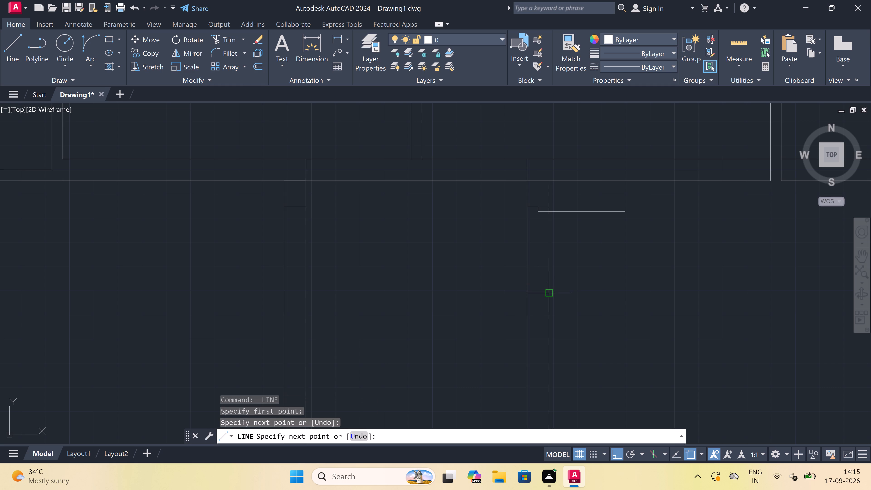
pyautogui.click(538, 293)
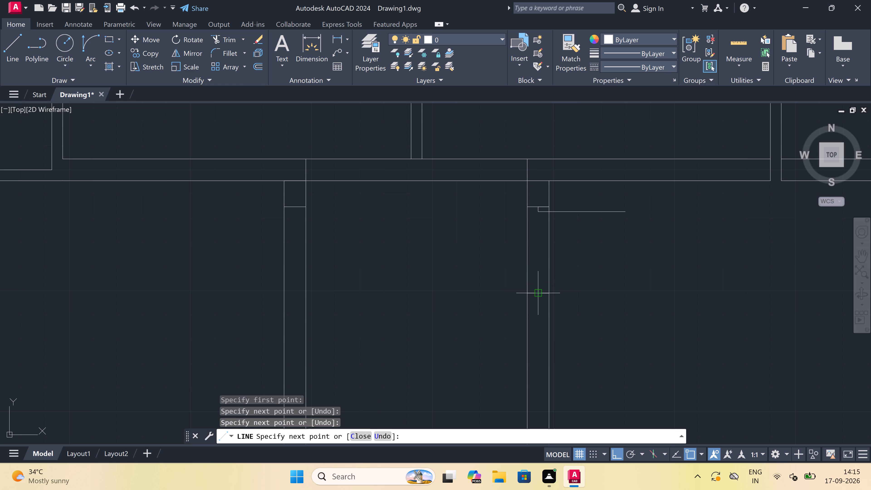
pyautogui.write('2"')
pyautogui.press('space')
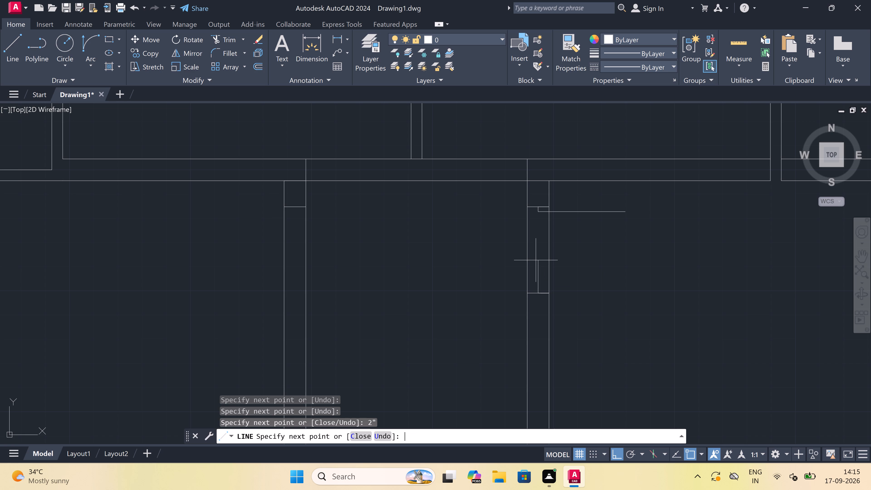
pyautogui.press('Escape')
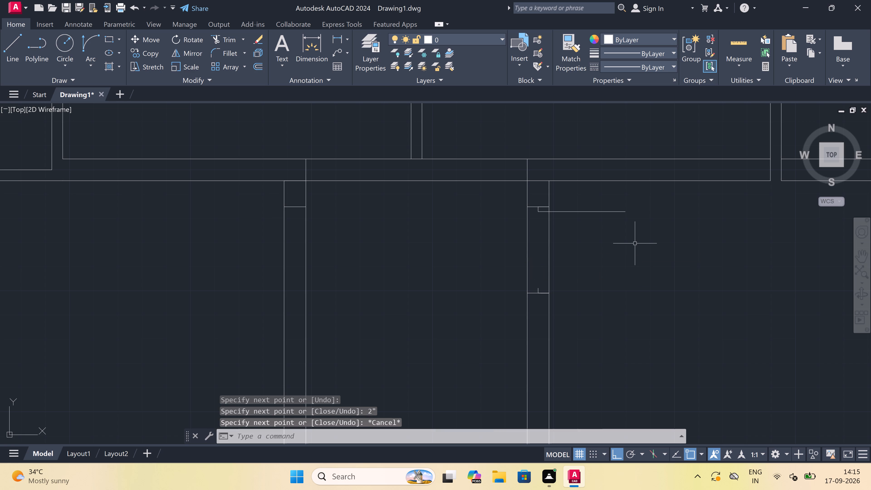
# Draw the door swing arc from the end of the 3' leaf to the tip of the lower stop.
pyautogui.click(84, 36)
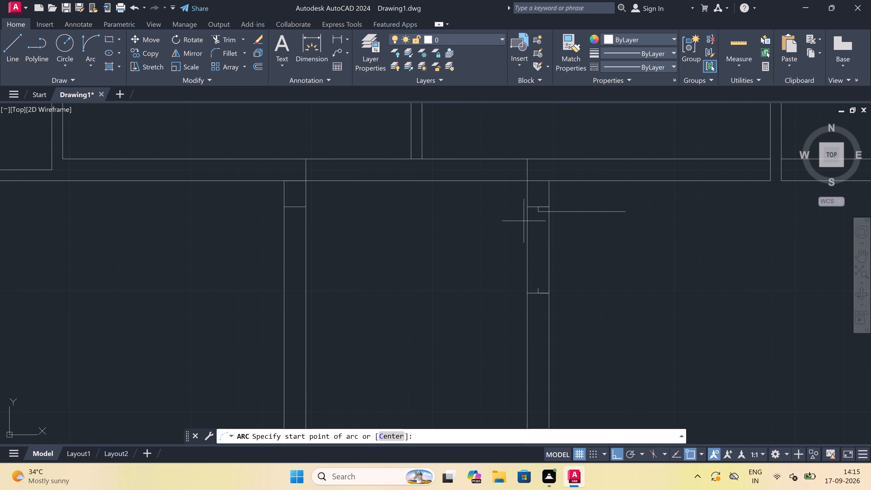
pyautogui.scroll(-1, 564, 209)
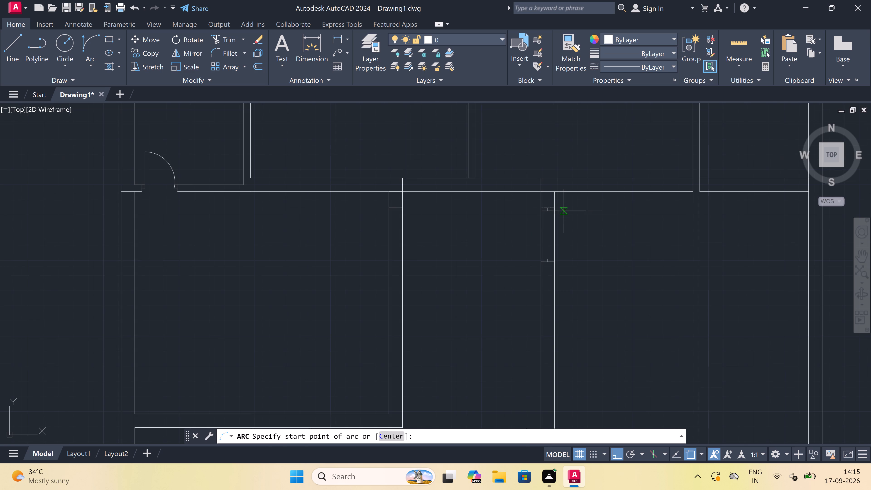
pyautogui.scroll(-1, 554, 227)
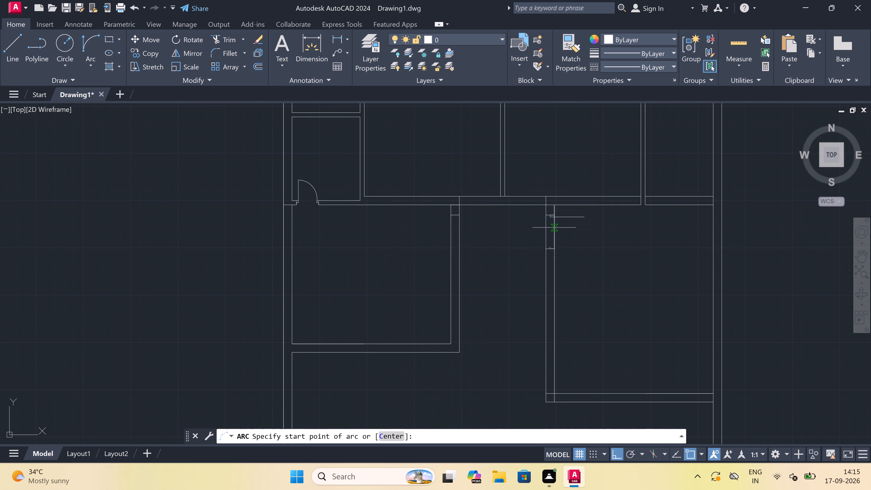
pyautogui.scroll(1, 570, 254)
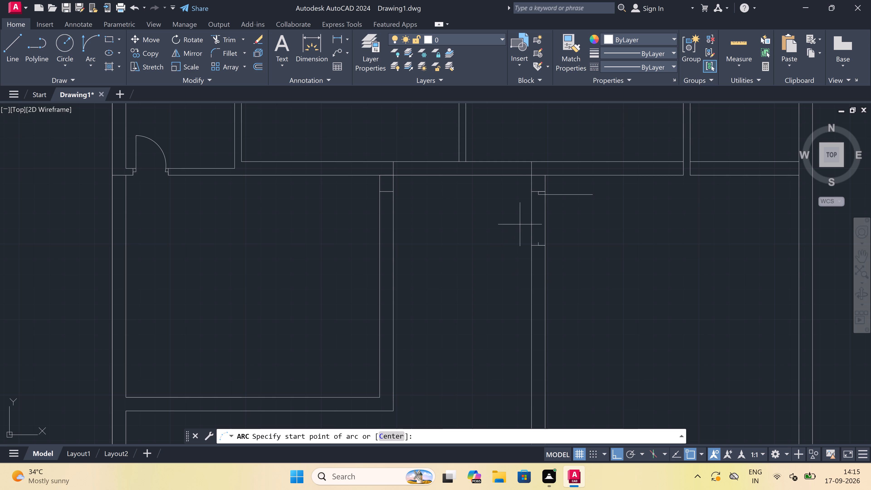
pyautogui.scroll(1, 594, 194)
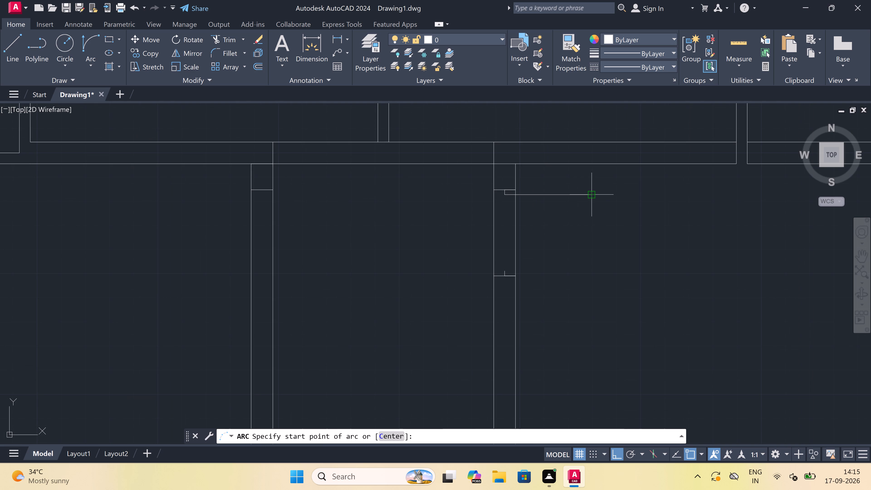
pyautogui.moveTo(594, 195); pyautogui.dragTo(590, 203)
pyautogui.click(504, 268)
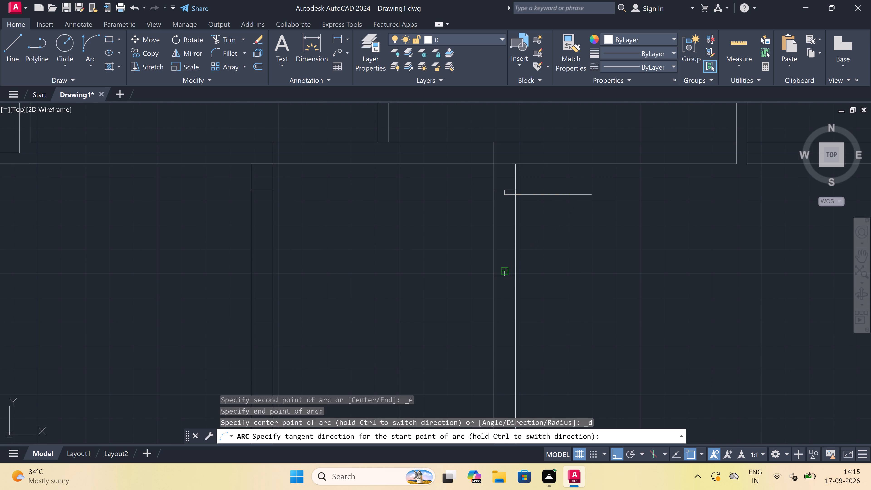
pyautogui.click(557, 274)
# Trim both wall lines within the new door opening in the right-hand vertical wall.
pyautogui.write('tr')
pyautogui.press('space')
pyautogui.click(530, 228)
pyautogui.click(395, 250)
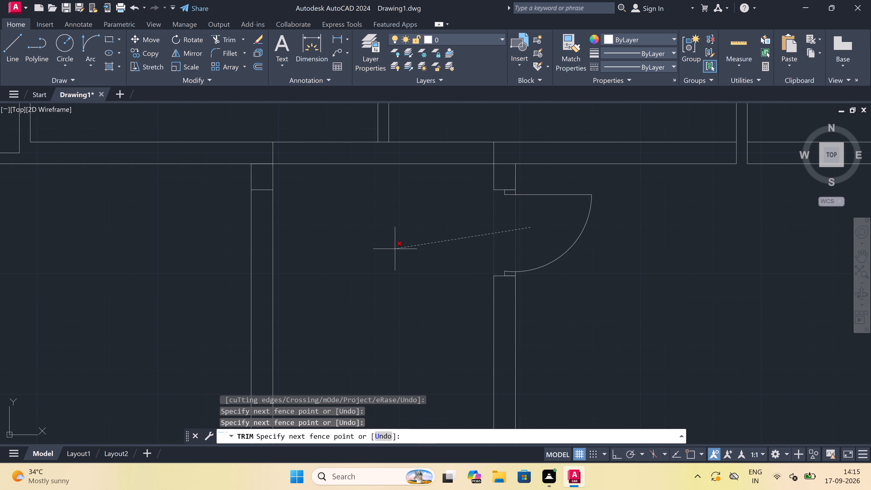
pyautogui.press('Escape')
# Draw a lower jamb across the left-hand vertical wall, level with the opposite door's lower jamb, with a 2" stop upward from its middle.
pyautogui.press('l')
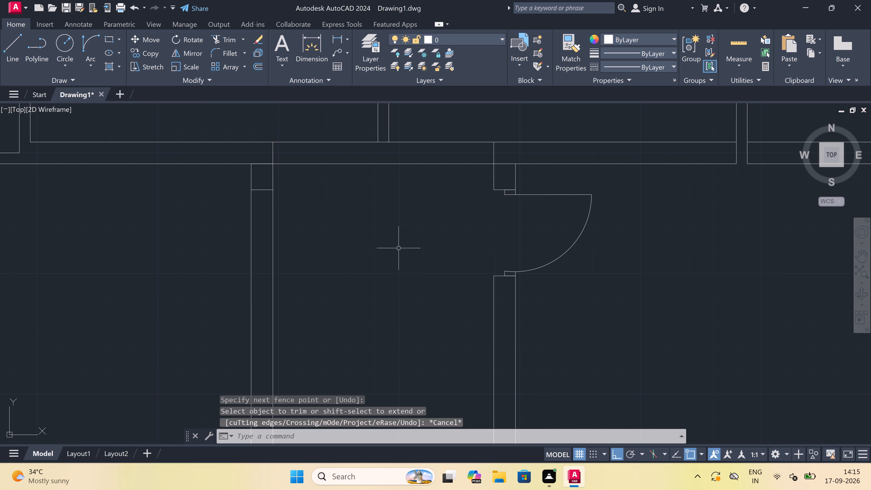
pyautogui.press('space')
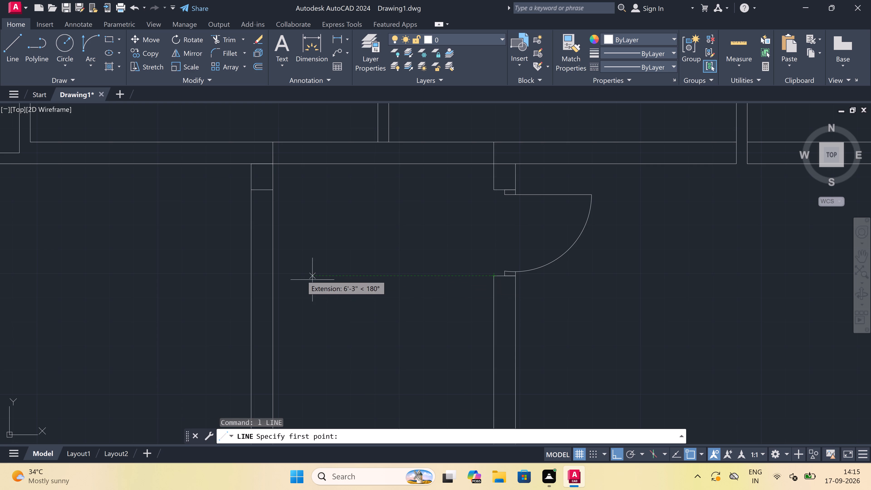
pyautogui.click(273, 274)
pyautogui.click(250, 277)
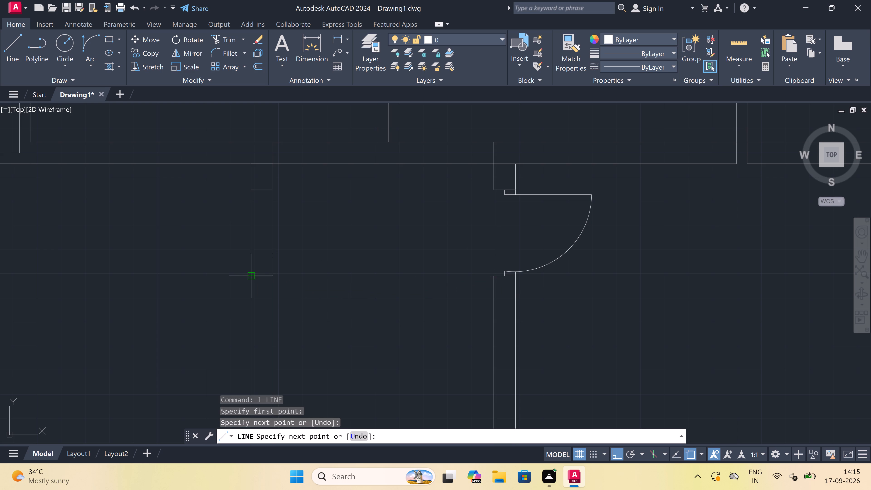
pyautogui.moveTo(261, 278); pyautogui.dragTo(261, 276)
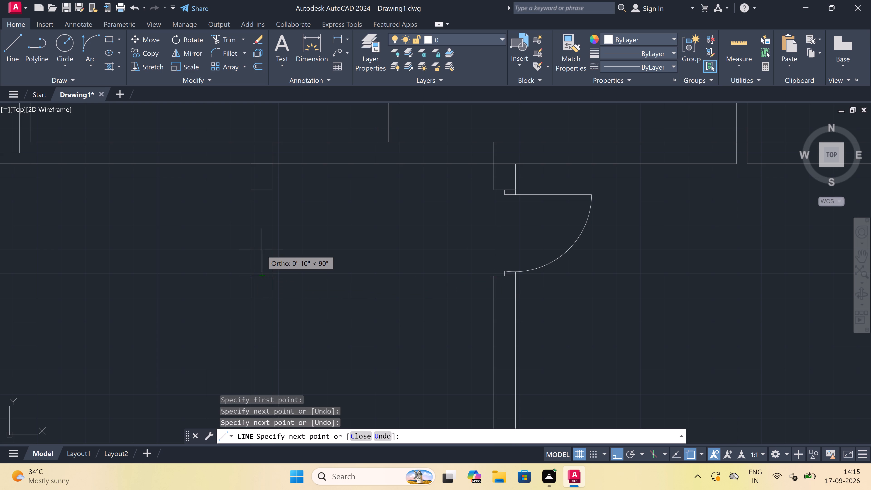
pyautogui.write('2"')
pyautogui.press('space')
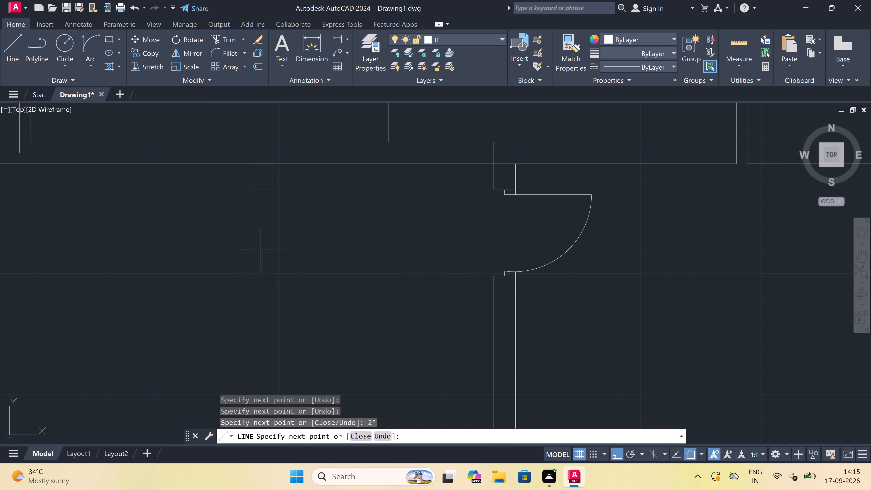
pyautogui.press('Escape')
# Draw the left-hand door's upper stop 2" down from the middle of the upper jamb, continuing with a 3' leaf to the left.
pyautogui.press('space')
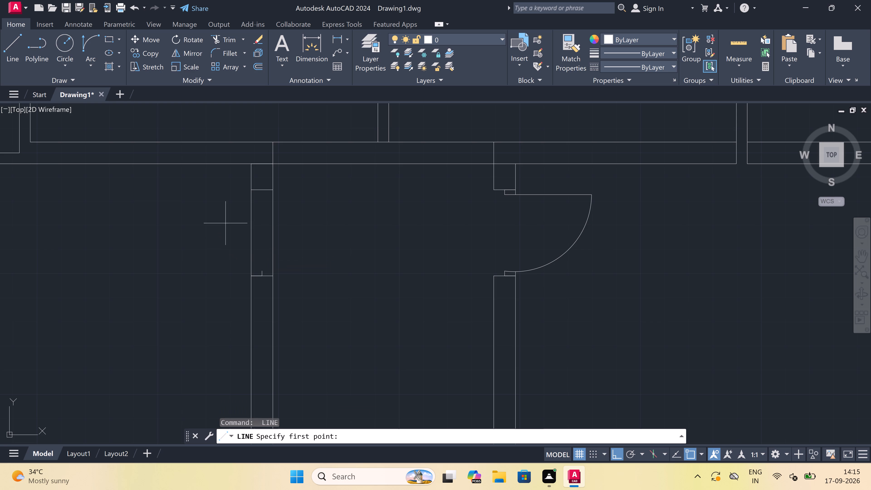
pyautogui.click(262, 192)
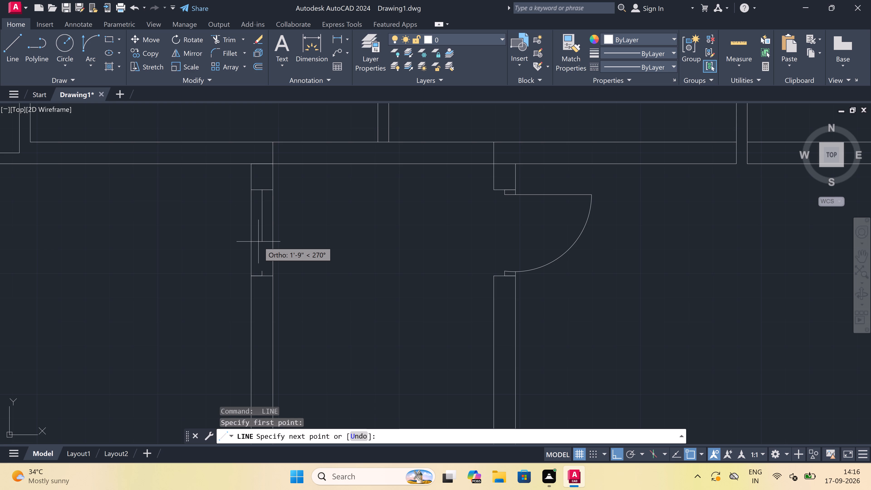
pyautogui.write('2"')
pyautogui.press('space')
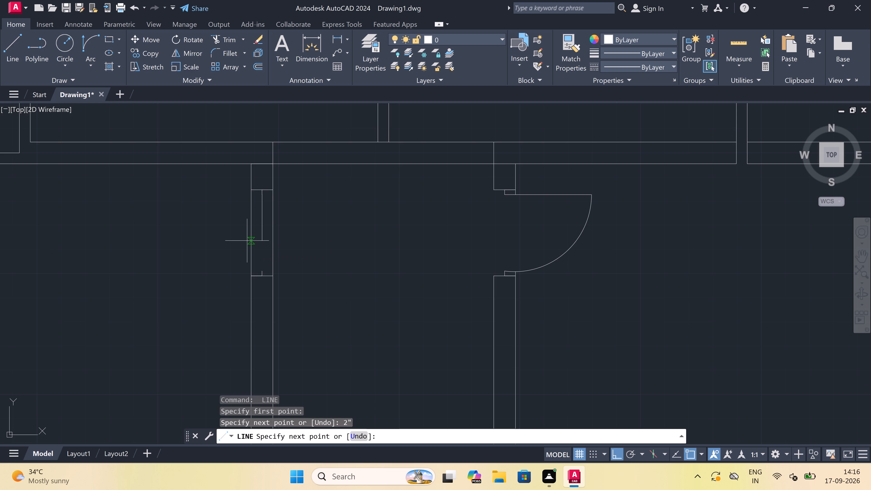
pyautogui.write("3'")
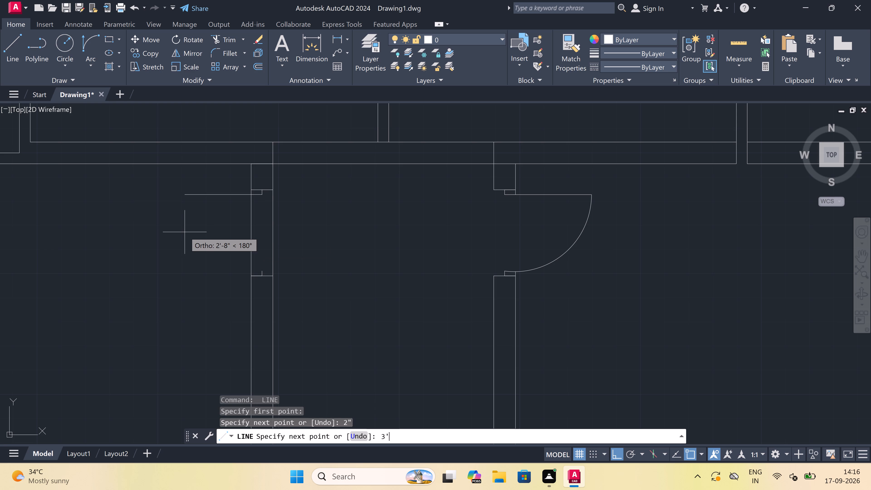
pyautogui.press('space')
pyautogui.press('Escape')
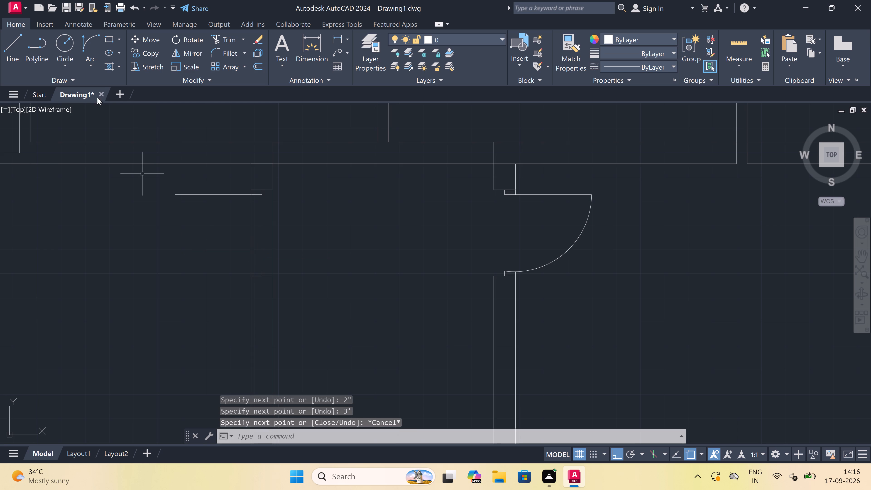
# Draw the left-hand door's swing arc from the end of the 3' leaf to the tip of the lower stop.
pyautogui.click(84, 42)
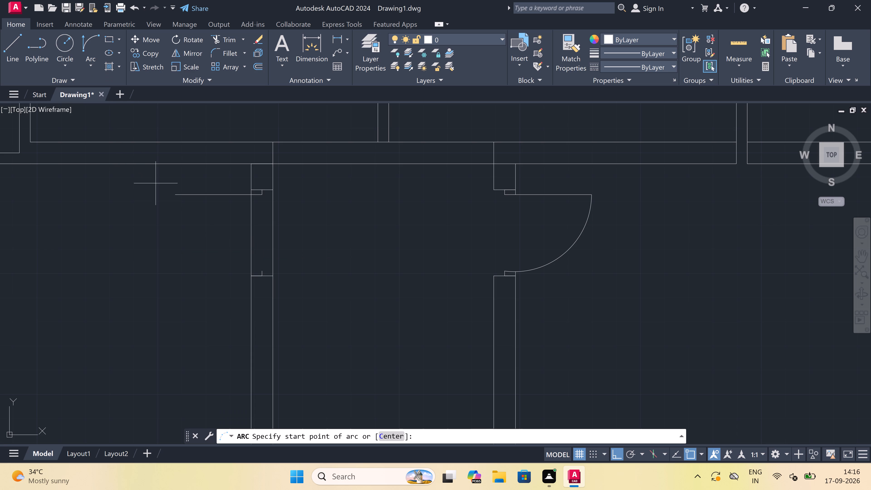
pyautogui.click(176, 193)
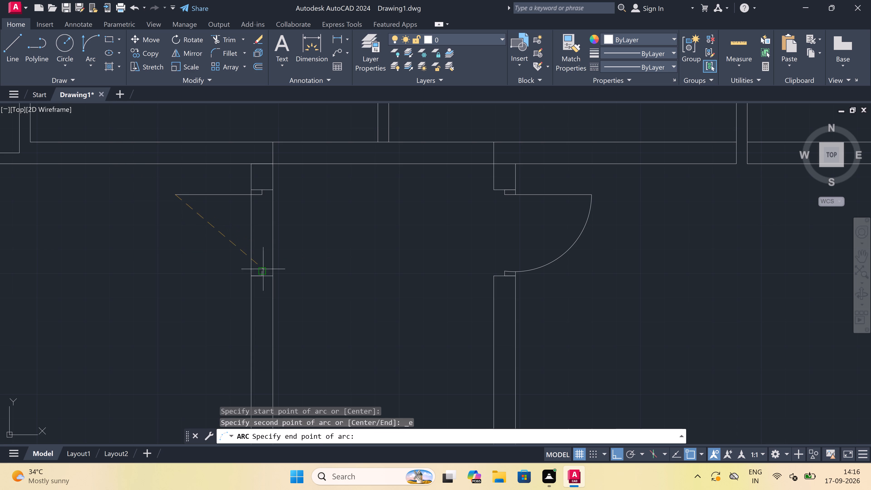
pyautogui.scroll(3, 264, 272)
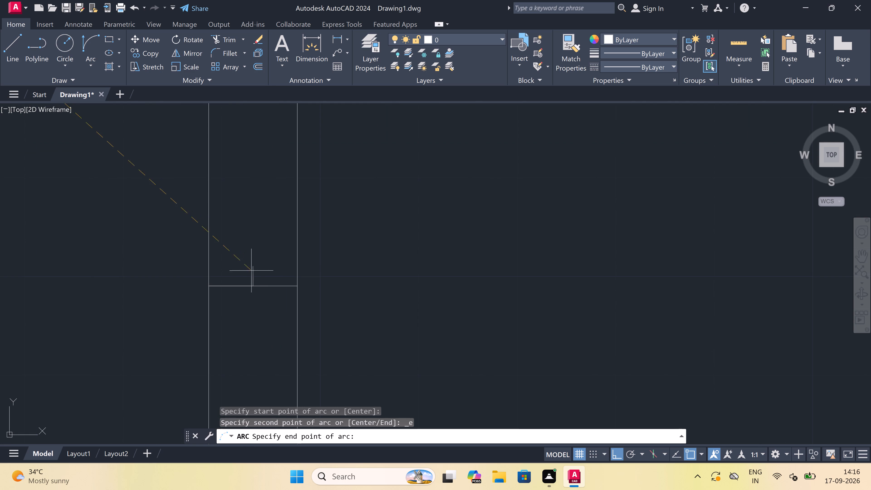
pyautogui.click(254, 264)
pyautogui.click(138, 273)
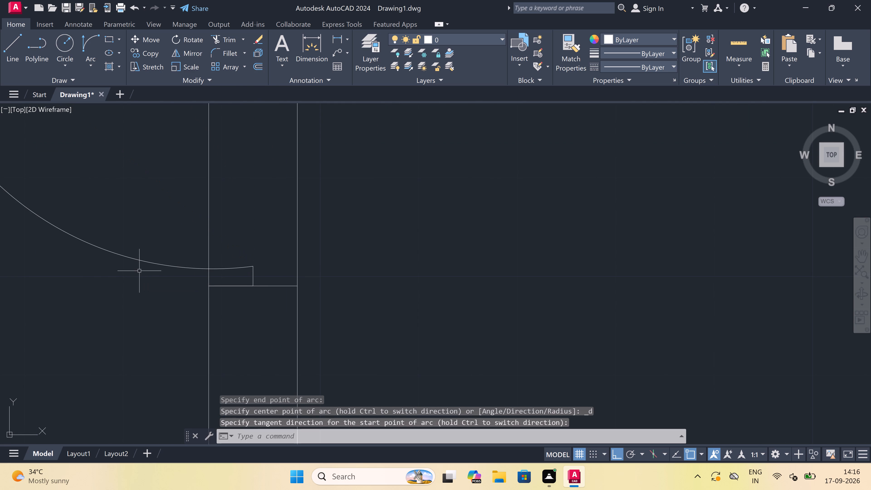
# Trim both wall lines within the new door opening in the left-hand vertical wall.
pyautogui.scroll(-2, 144, 269)
pyautogui.scroll(-2, 169, 257)
pyautogui.scroll(1, 171, 248)
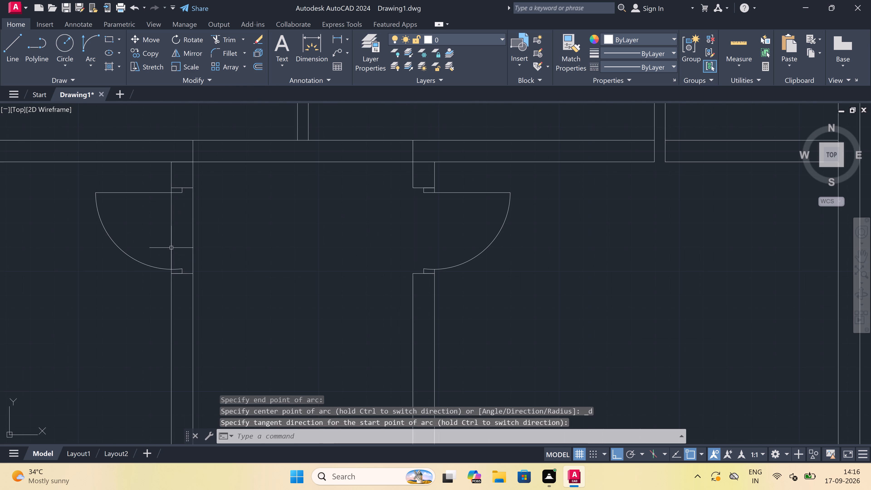
pyautogui.press('t')
pyautogui.press('r')
pyautogui.press('space')
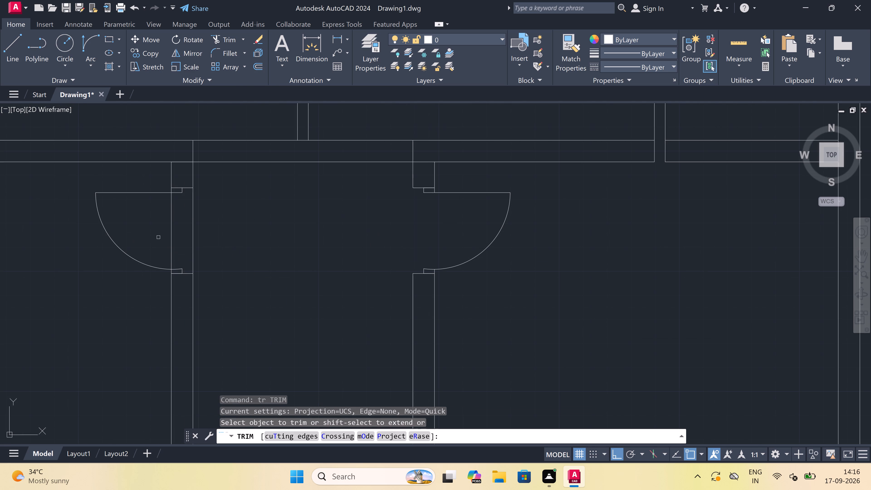
pyautogui.click(161, 229)
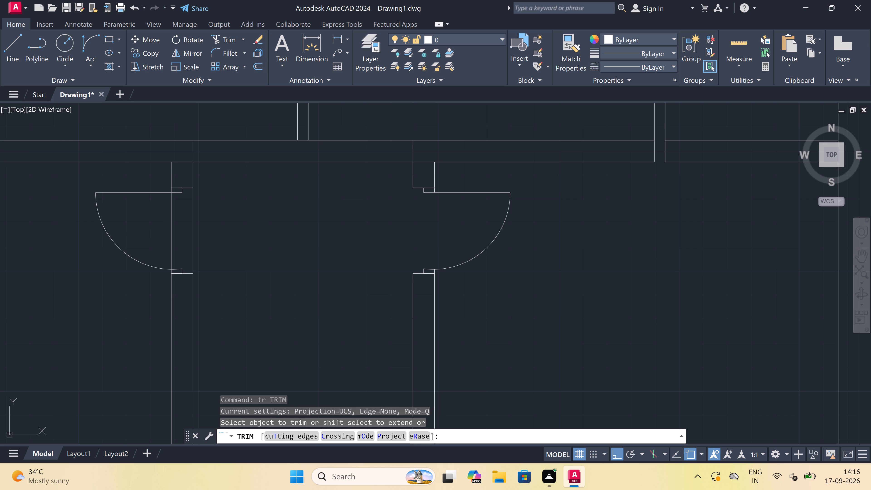
pyautogui.click(203, 224)
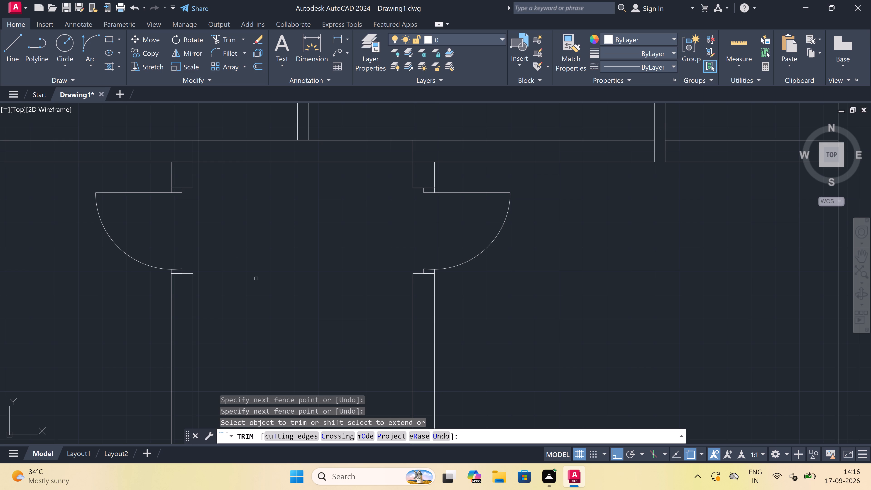
pyautogui.press('Escape')
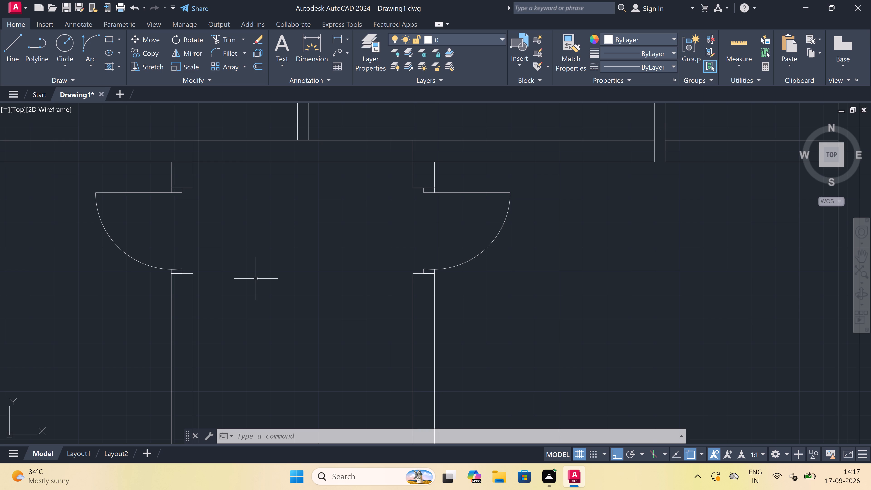
# Trim the horizontal wall's lower line where it crosses the tops of the two vertical door walls, cleaning both junctions.
pyautogui.scroll(-2, 290, 242)
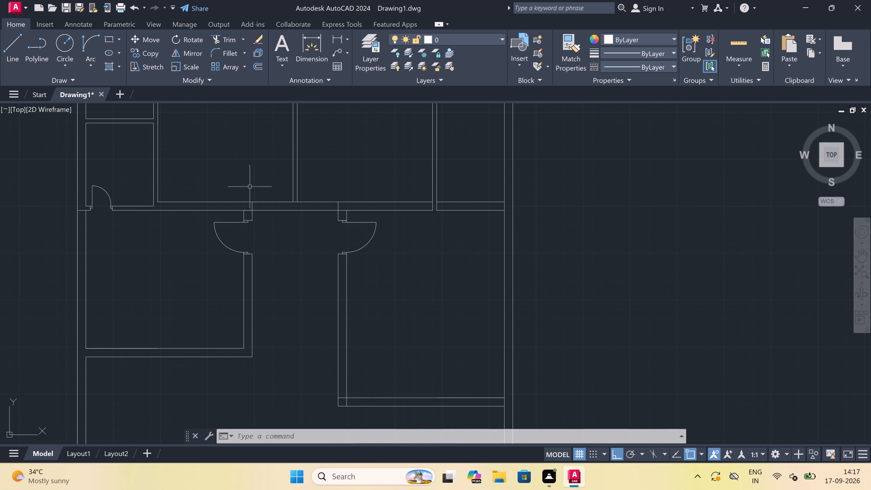
pyautogui.scroll(4, 255, 205)
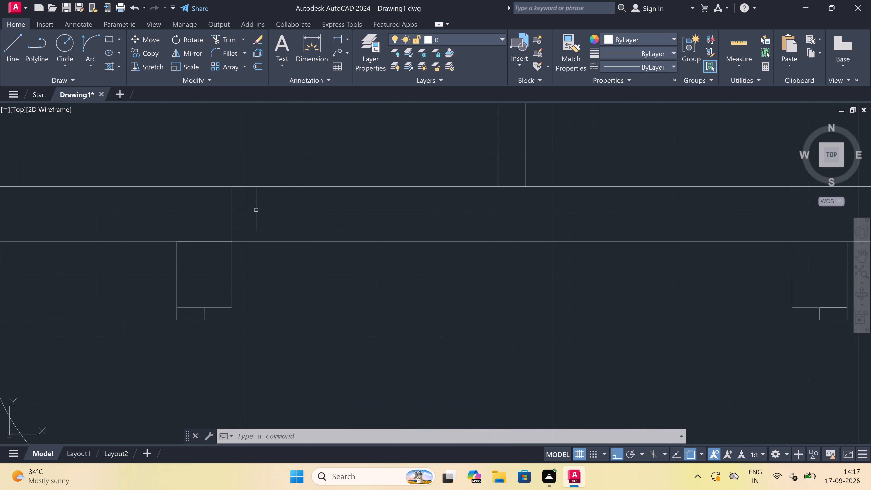
pyautogui.write('tr')
pyautogui.press('space')
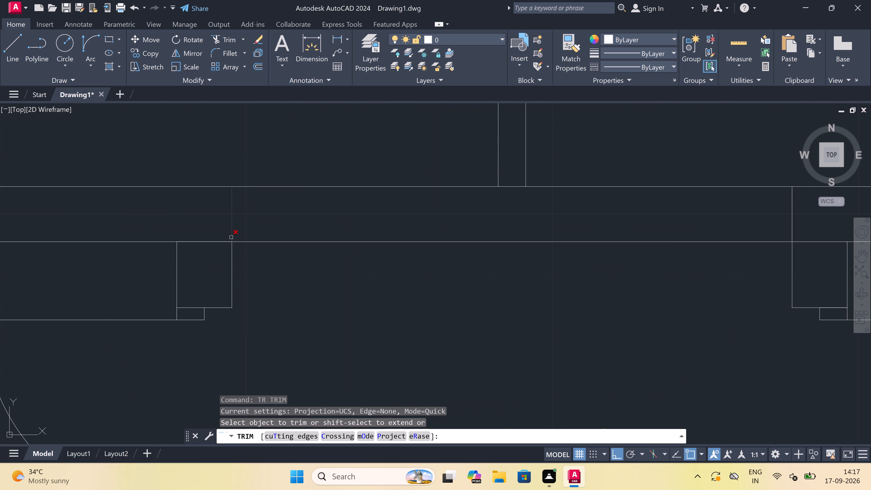
pyautogui.click(211, 243)
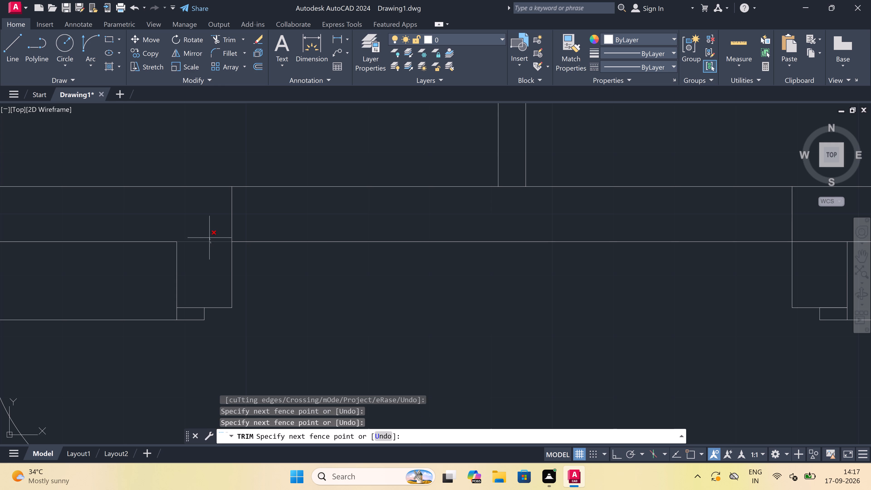
pyautogui.click(209, 237)
pyautogui.scroll(-3, 209, 237)
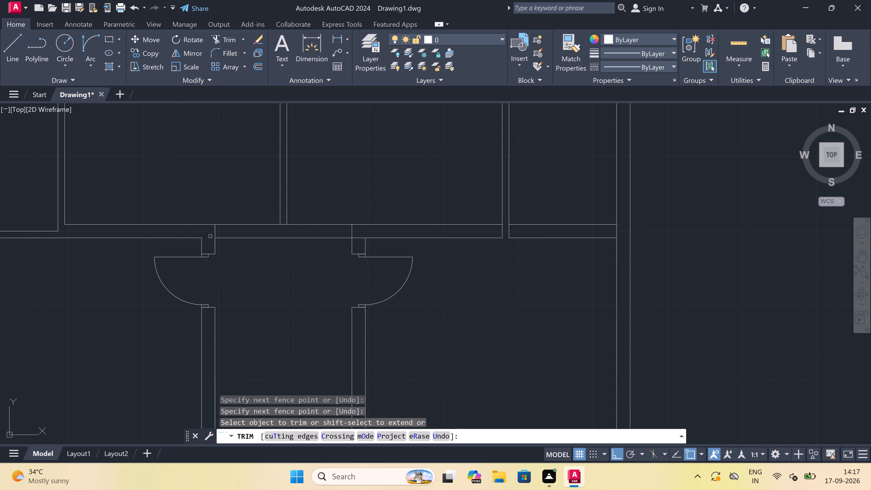
pyautogui.scroll(1, 295, 229)
pyautogui.scroll(2, 400, 238)
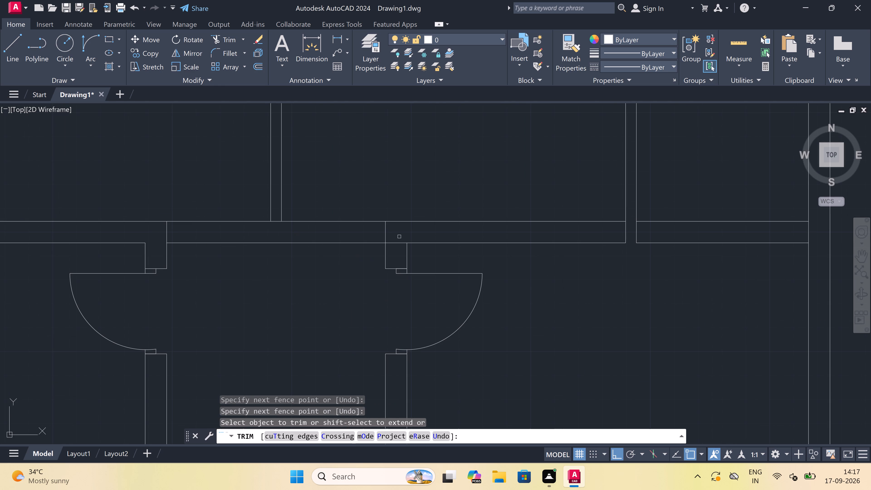
pyautogui.scroll(1, 401, 239)
pyautogui.click(386, 269)
pyautogui.moveTo(382, 229); pyautogui.dragTo(383, 235)
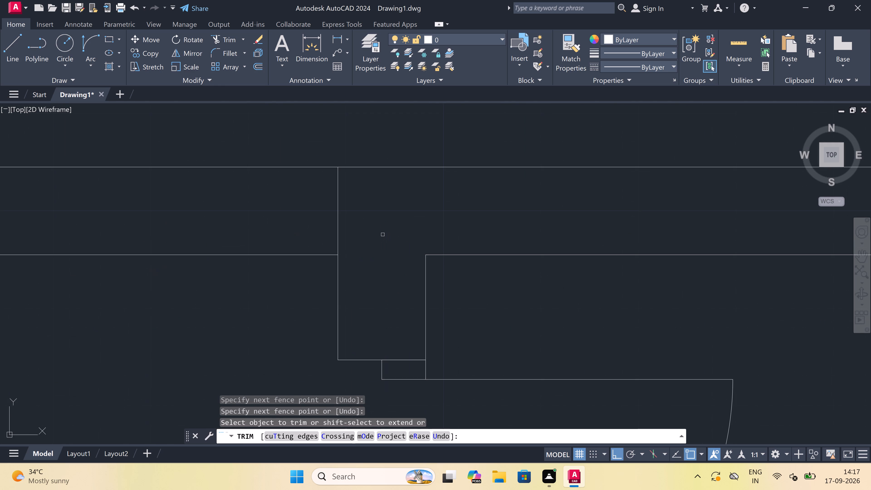
pyautogui.press('Escape')
# Trim away both lines of the central vertical partition in the space directly above the two facing doors.
pyautogui.scroll(-6, 372, 223)
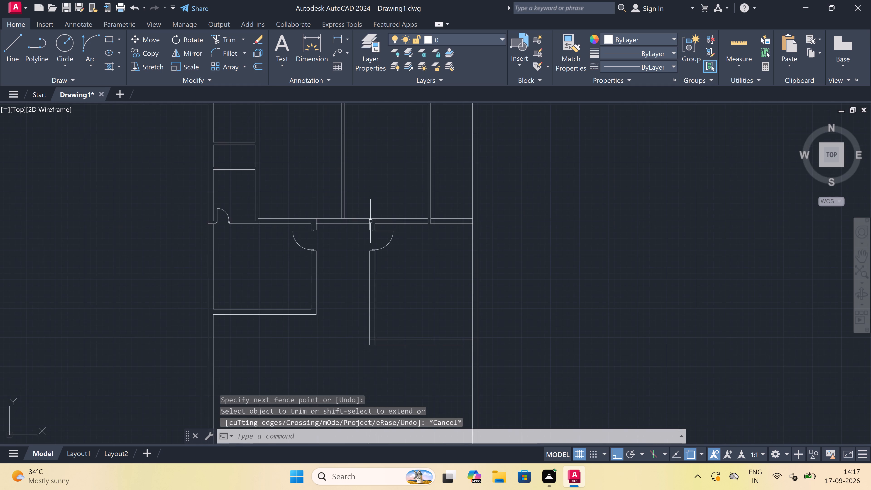
pyautogui.scroll(-1, 369, 220)
pyautogui.scroll(2, 352, 298)
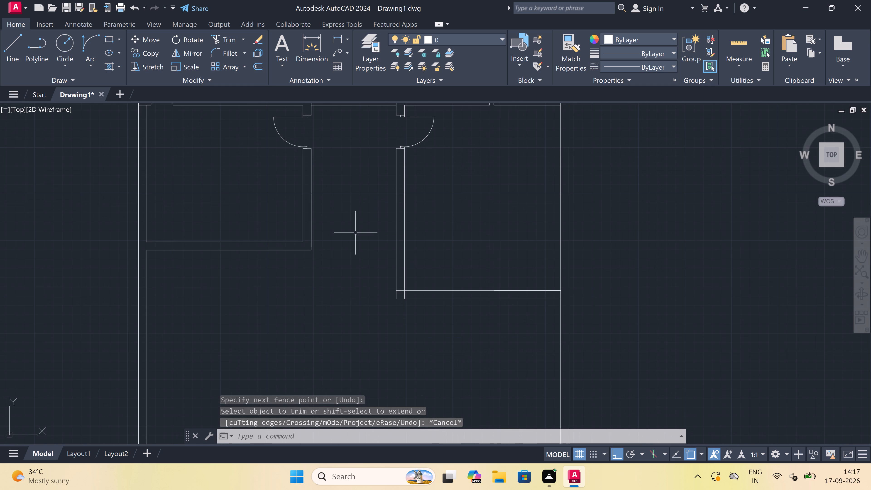
pyautogui.scroll(-3, 356, 207)
pyautogui.scroll(3, 358, 195)
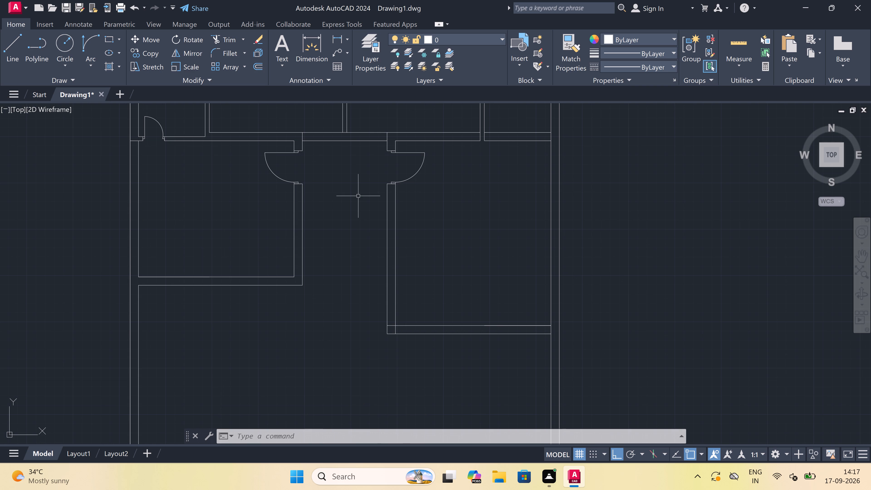
pyautogui.scroll(1, 357, 196)
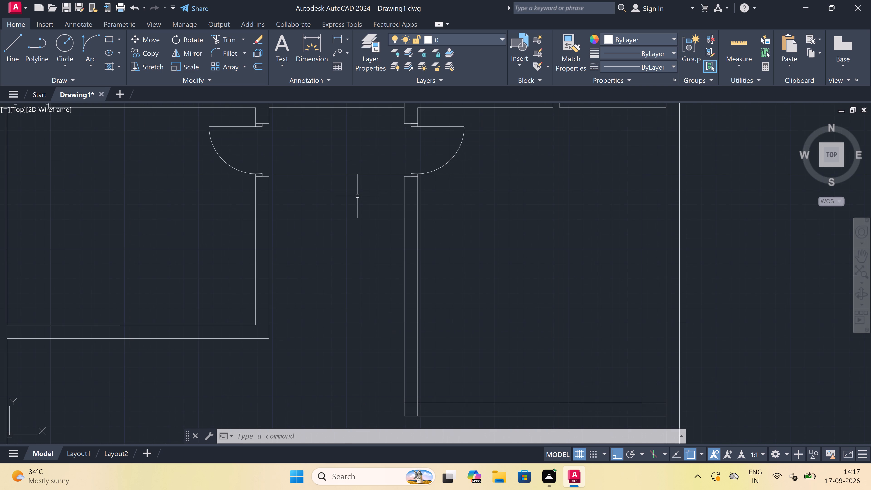
pyautogui.scroll(-3, 357, 197)
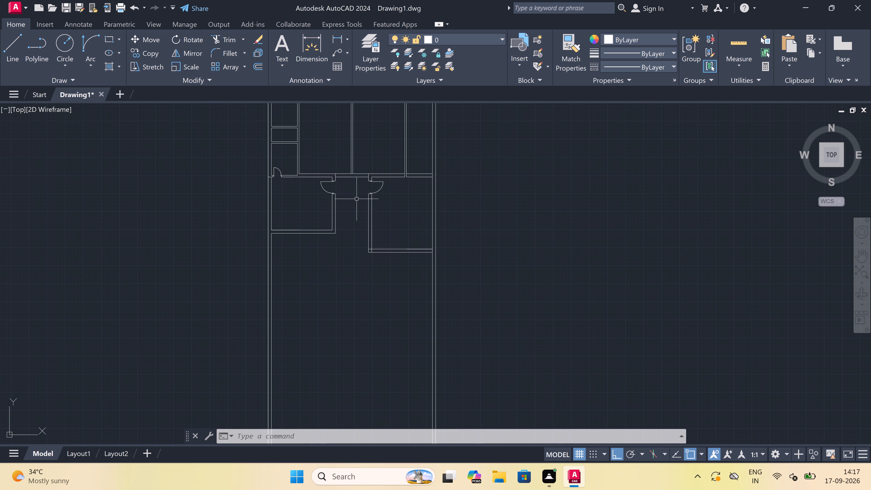
pyautogui.scroll(-3, 355, 175)
pyautogui.scroll(4, 354, 163)
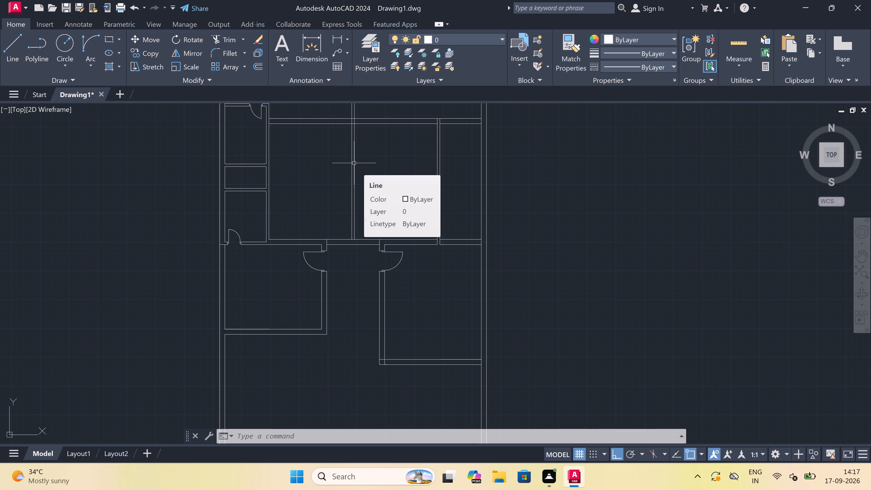
pyautogui.write('tr')
pyautogui.press('space')
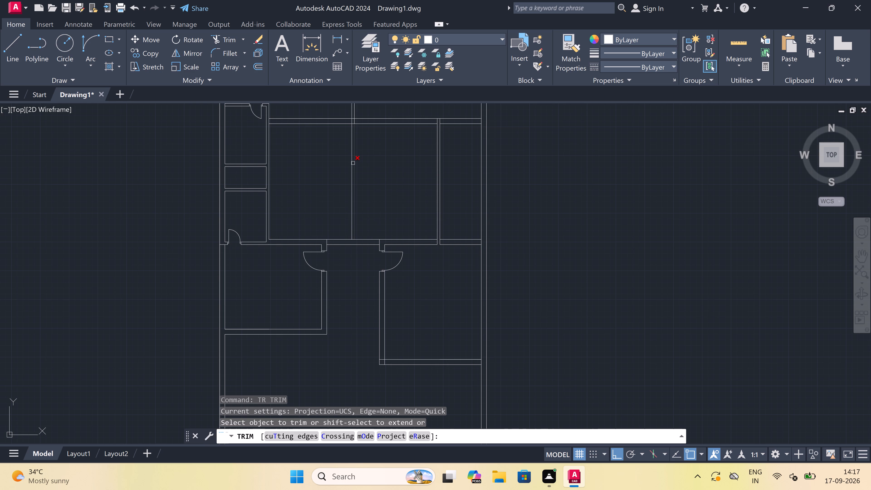
pyautogui.click(353, 163)
pyautogui.click(353, 163)
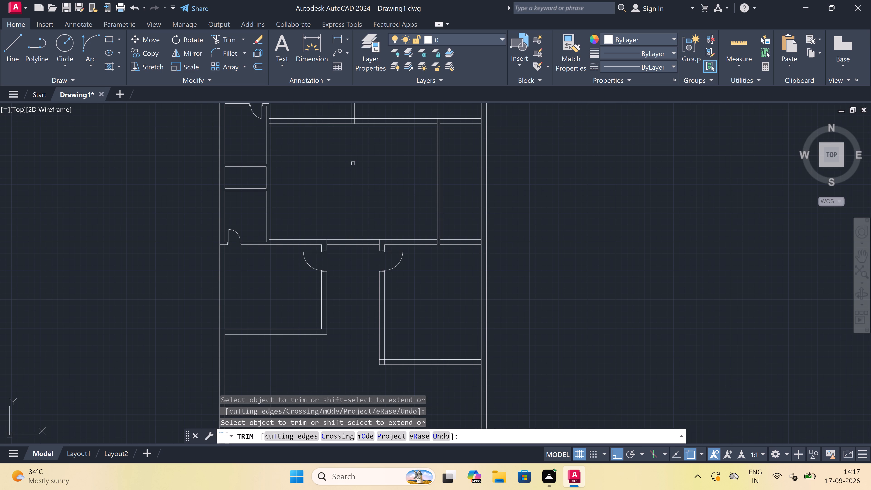
# Trim both lines of the horizontal wall between the two facing-door walls, opening the passage into the room above.
pyautogui.moveTo(347, 273); pyautogui.dragTo(346, 268)
pyautogui.moveTo(342, 226); pyautogui.dragTo(343, 230)
pyautogui.click(347, 263)
pyautogui.scroll(-4, 347, 262)
pyautogui.scroll(4, 345, 234)
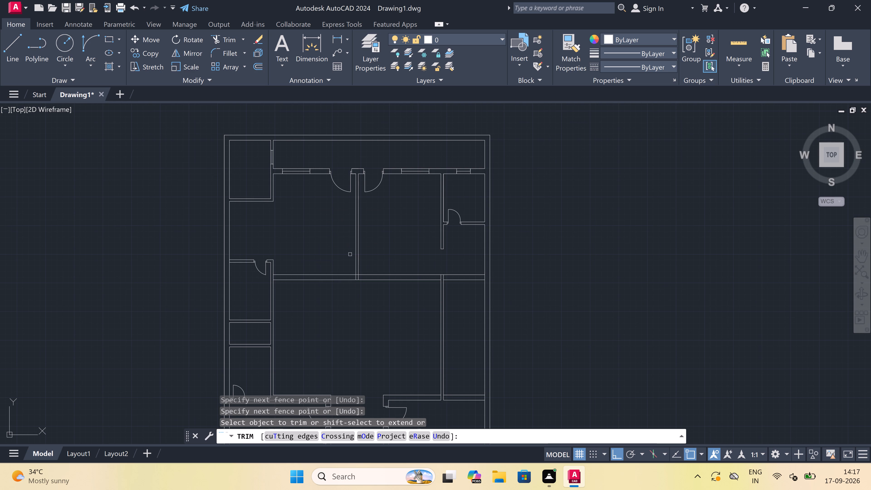
pyautogui.press('Escape')
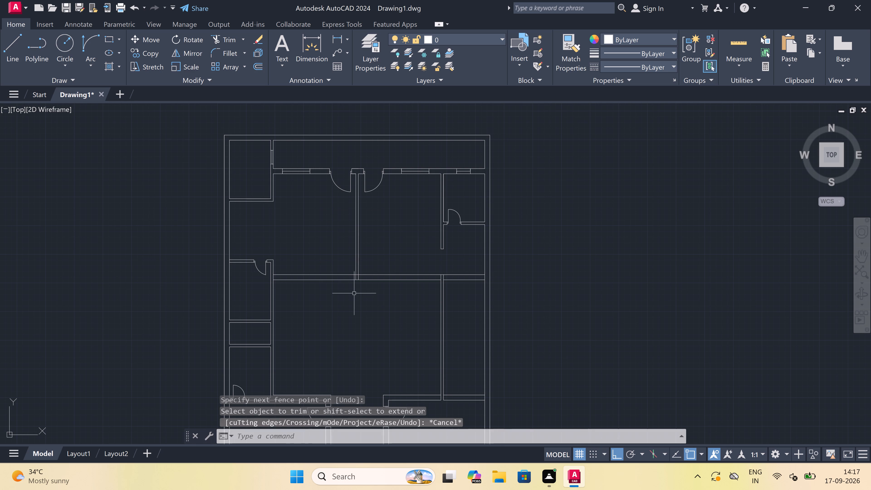
pyautogui.scroll(2, 354, 293)
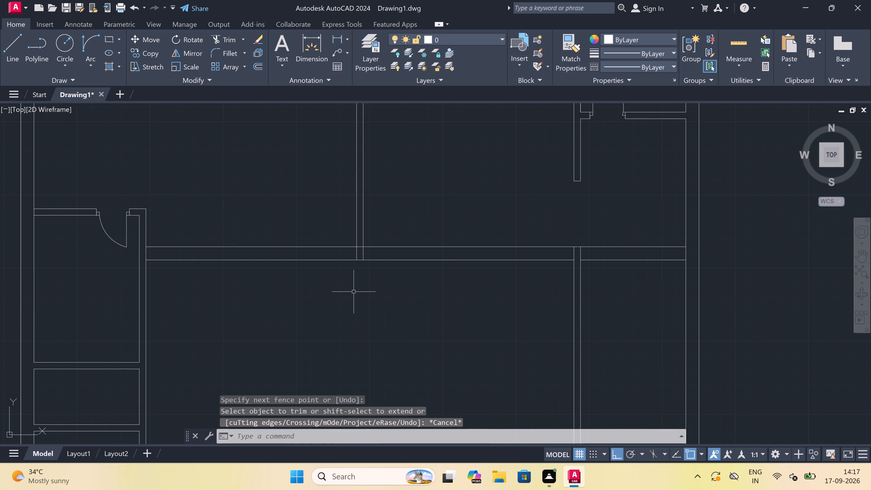
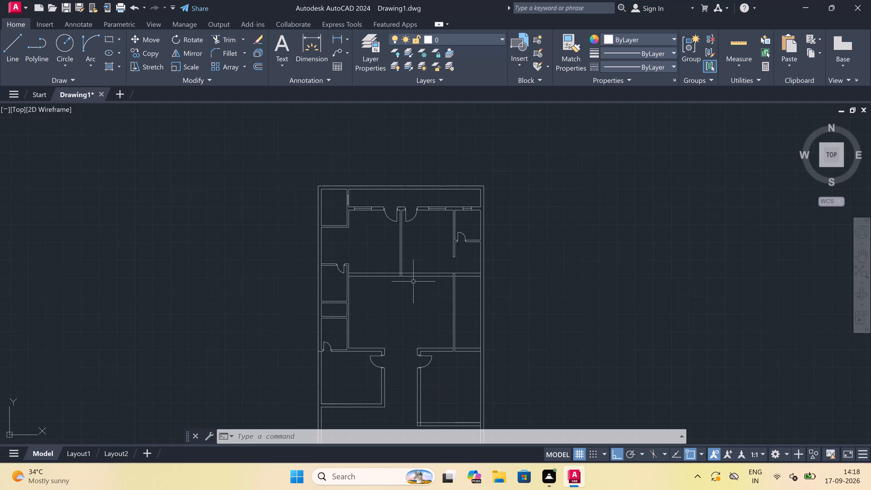
# Draw a jamb line across the horizontal wall just right of the central partition, with a 2" stop and 3' door leaf pointing up.
pyautogui.scroll(1, 413, 282)
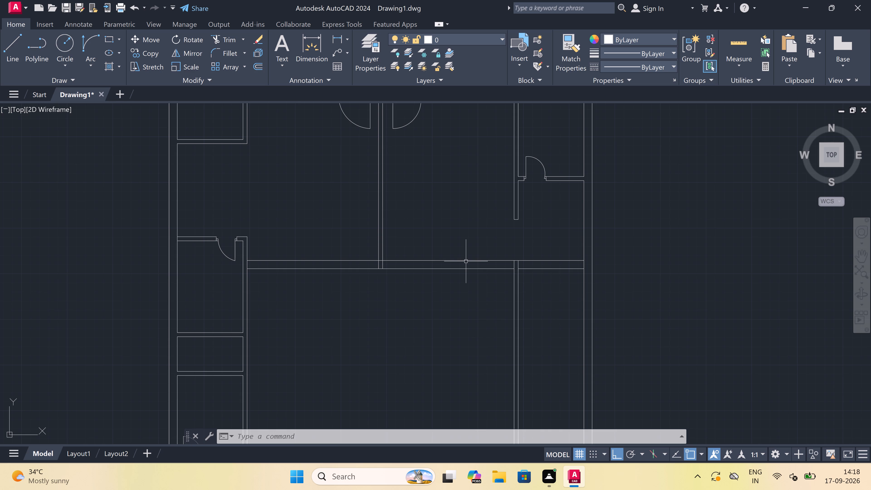
pyautogui.scroll(-4, 446, 273)
pyautogui.scroll(3, 440, 267)
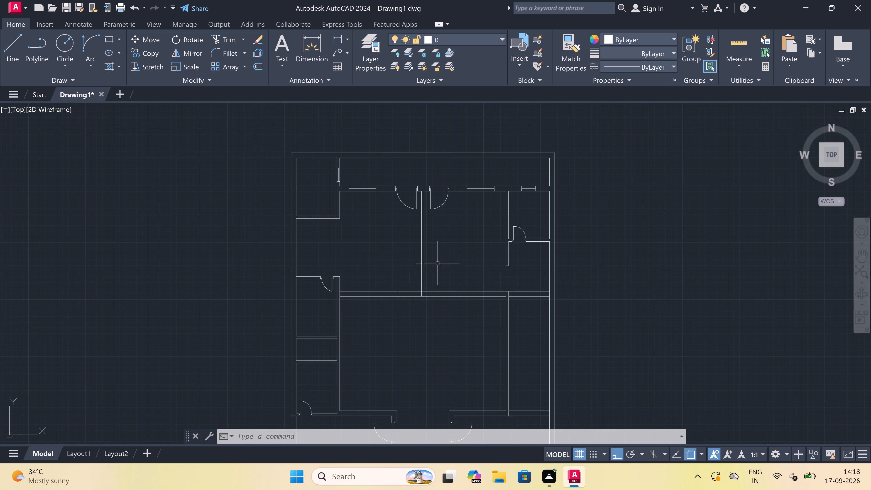
pyautogui.scroll(1, 411, 324)
pyautogui.scroll(2, 417, 267)
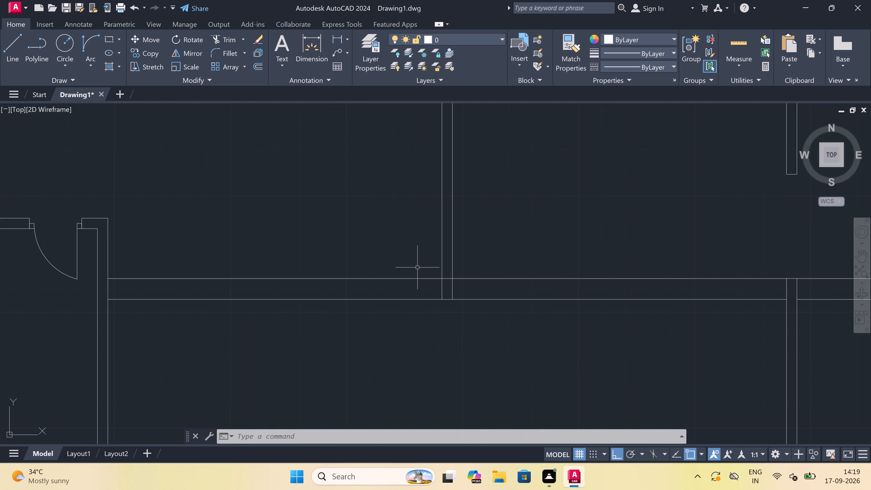
pyautogui.scroll(-2, 426, 271)
pyautogui.scroll(3, 444, 264)
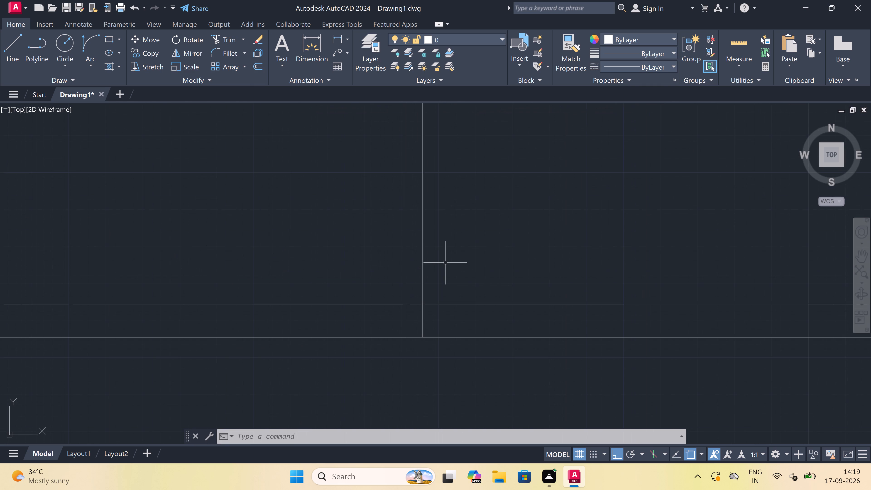
pyautogui.write('l')
pyautogui.press('space')
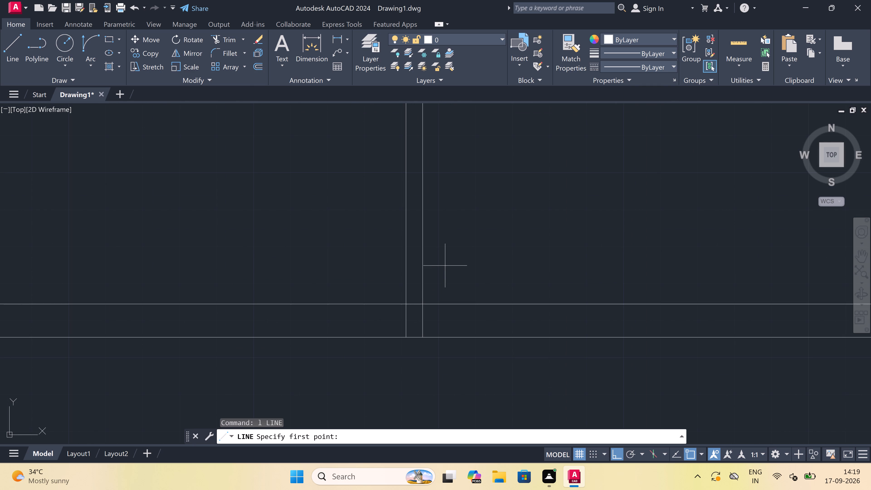
pyautogui.click(446, 302)
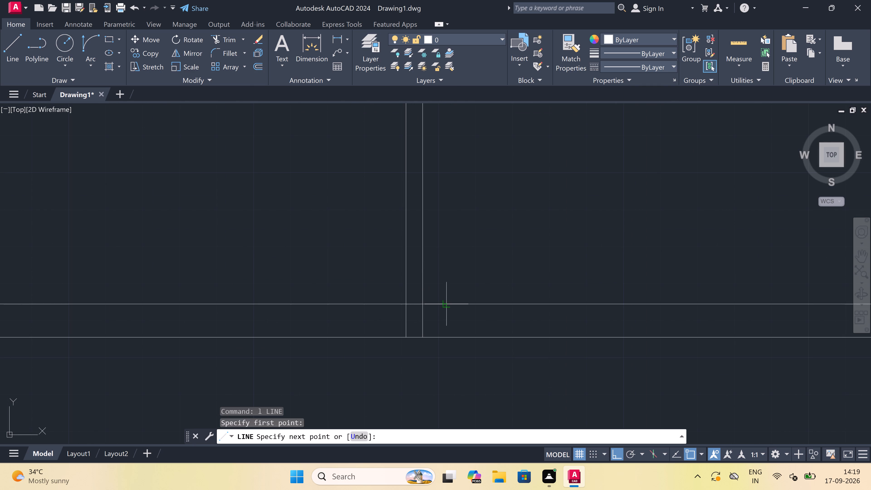
pyautogui.click(448, 334)
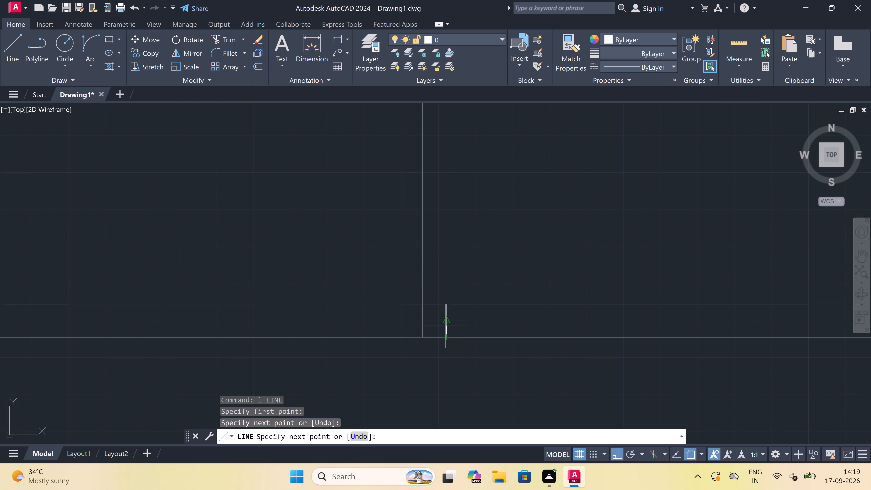
pyautogui.click(445, 324)
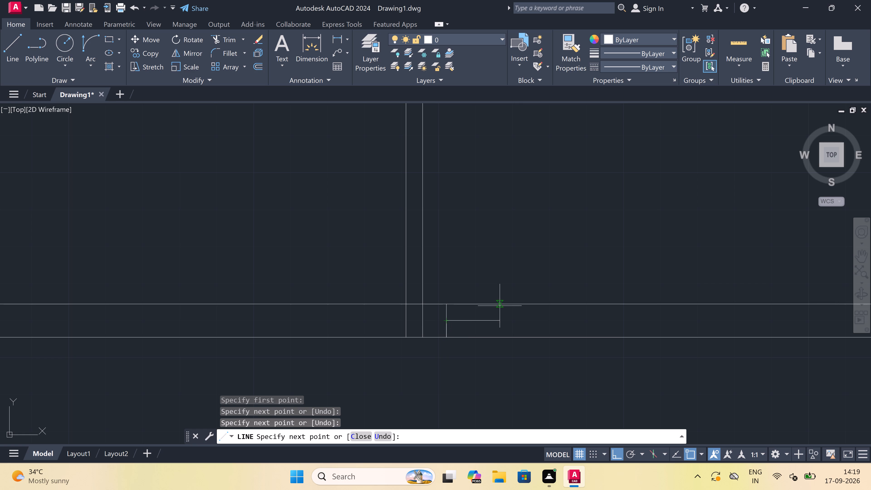
pyautogui.press('2')
pyautogui.write('"')
pyautogui.press('space')
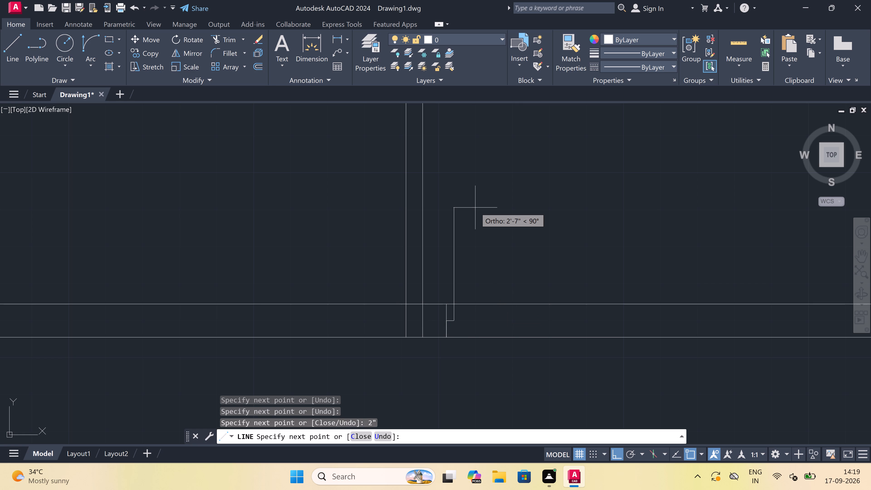
pyautogui.press('3')
pyautogui.write("'")
pyautogui.press('space')
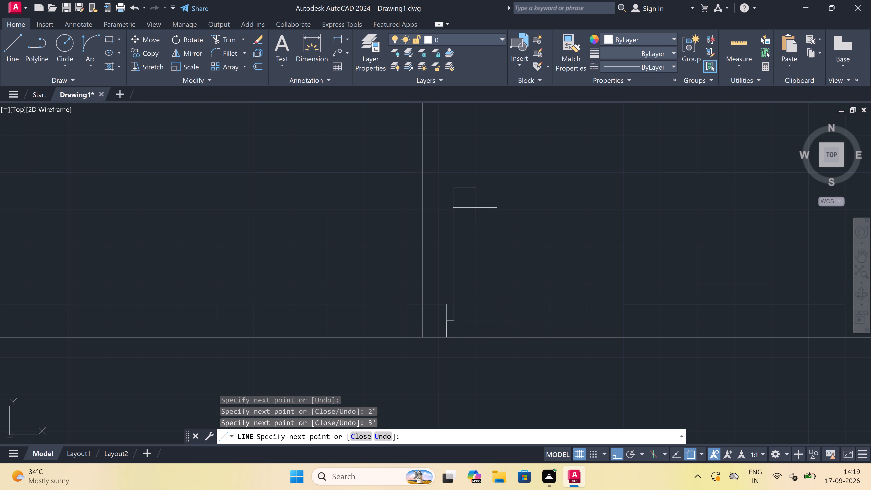
pyautogui.press('Escape')
# Draw the opposite jamb line across the wall farther right, with a 2" stop from its midpoint facing the new leaf.
pyautogui.scroll(-2, 480, 212)
pyautogui.scroll(1, 544, 235)
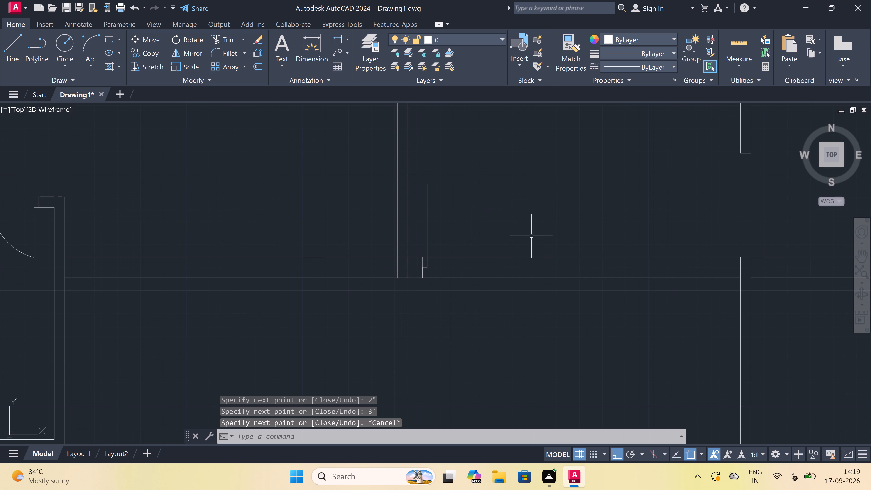
pyautogui.press('space')
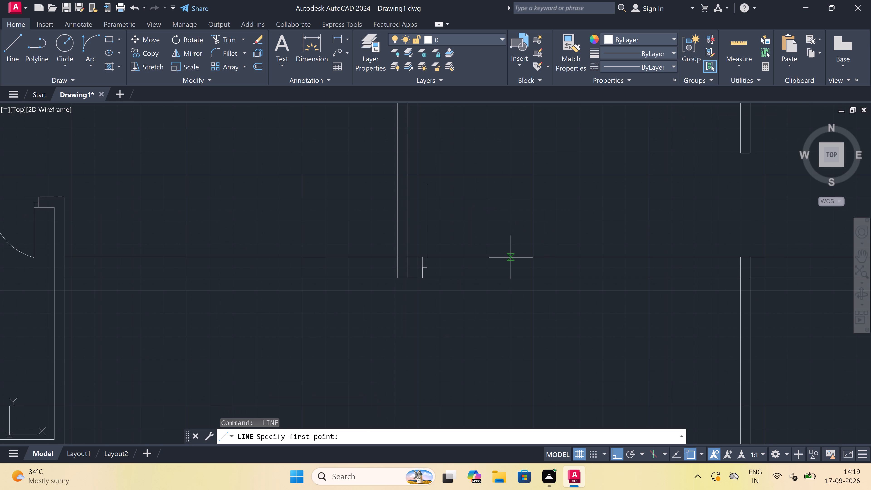
pyautogui.click(511, 257)
pyautogui.click(510, 277)
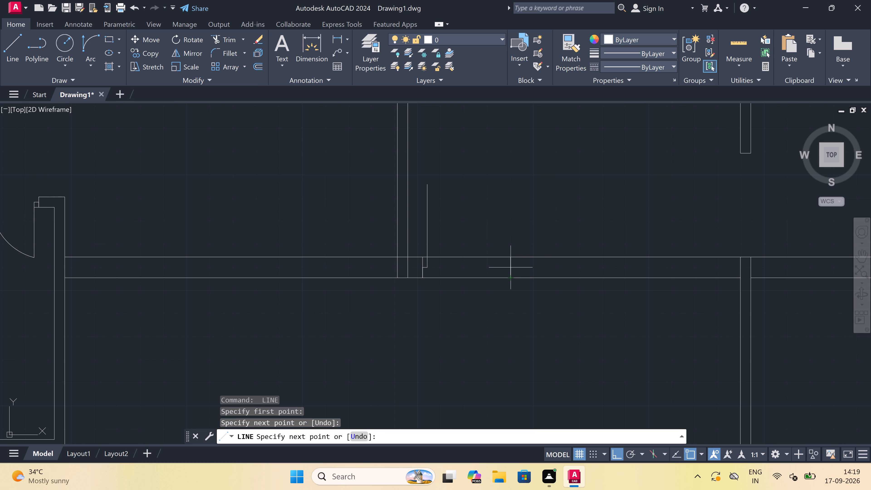
pyautogui.click(508, 265)
pyautogui.write('2"')
pyautogui.press('space')
pyautogui.press('Escape')
# Draw a jamb line across the horizontal wall just left of the central partition, with a 2" stop and 3' leaf pointing up.
pyautogui.press('space')
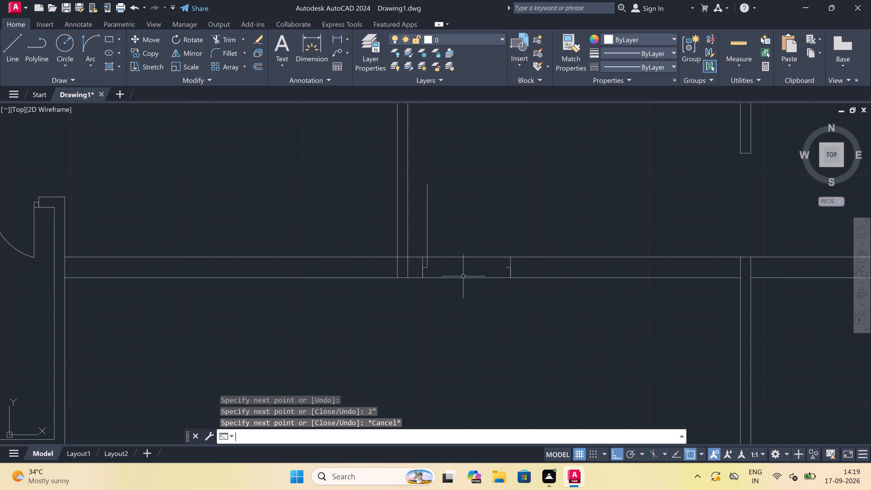
pyautogui.click(379, 257)
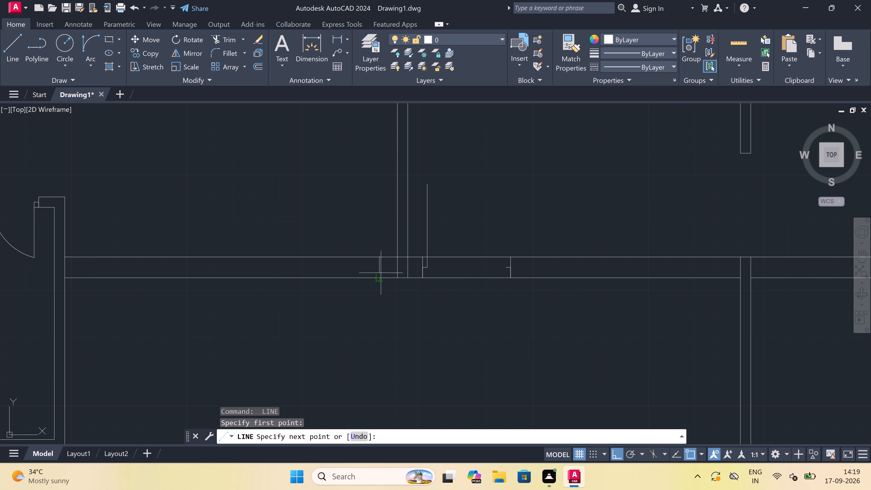
pyautogui.click(381, 276)
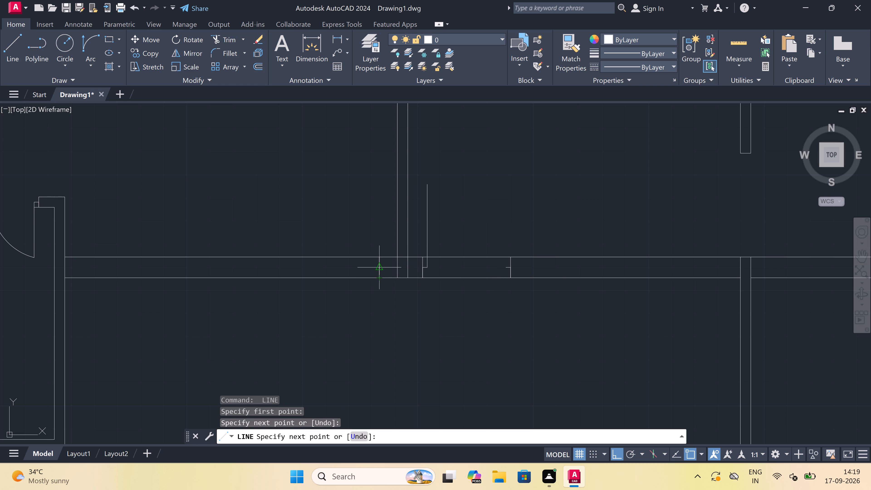
pyautogui.click(378, 266)
pyautogui.write('2"')
pyautogui.press('space')
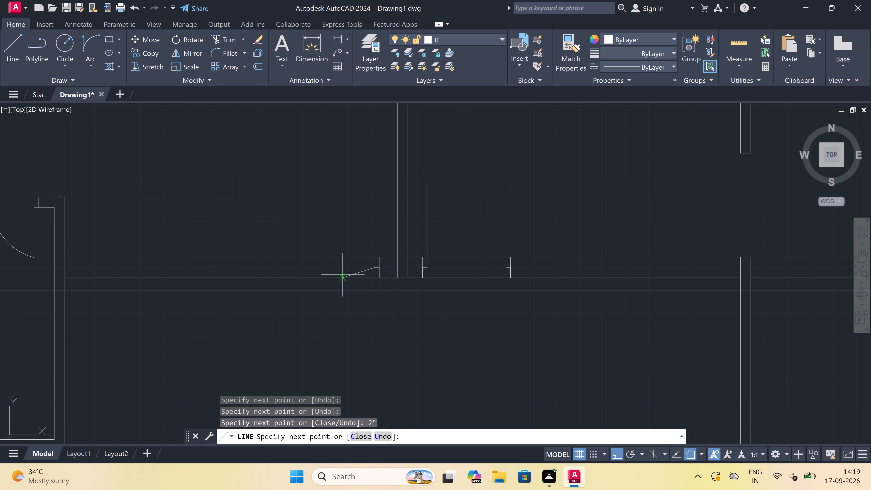
pyautogui.write("3'")
pyautogui.press('space')
pyautogui.press('Escape')
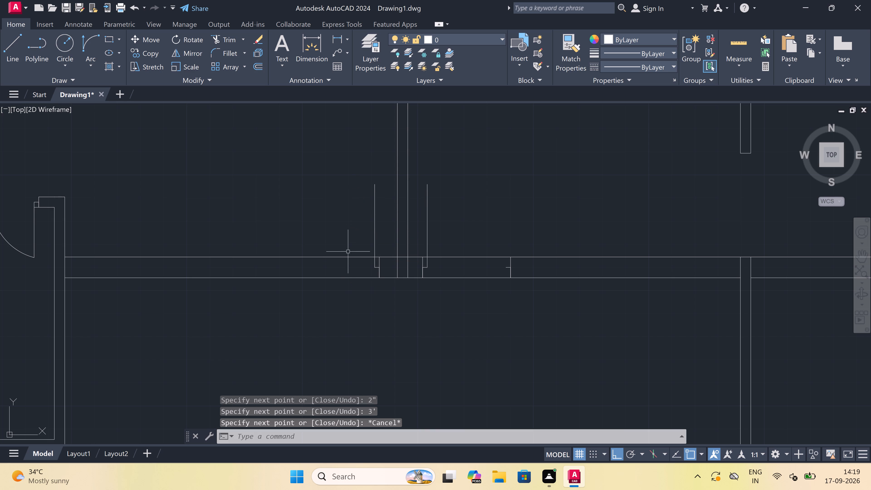
# Draw the left door's opposite jamb line across the wall, with a 2" stop from its midpoint facing the leaf.
pyautogui.press('space')
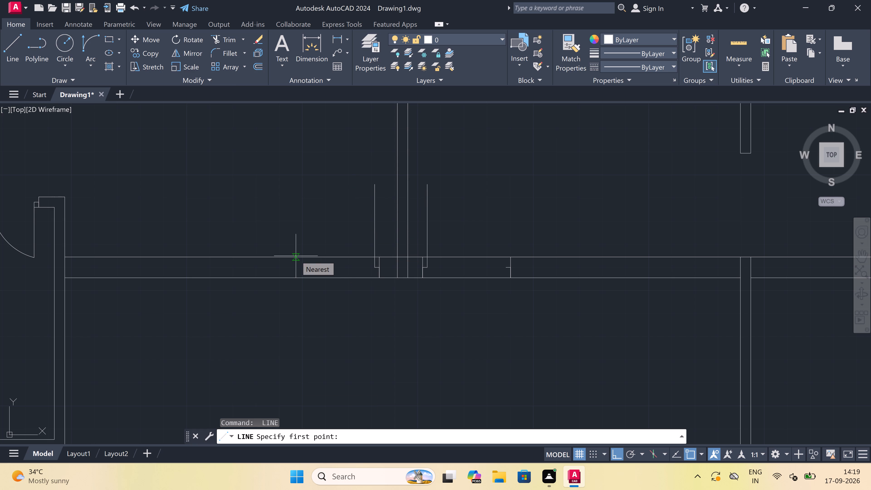
pyautogui.click(296, 256)
pyautogui.click(295, 280)
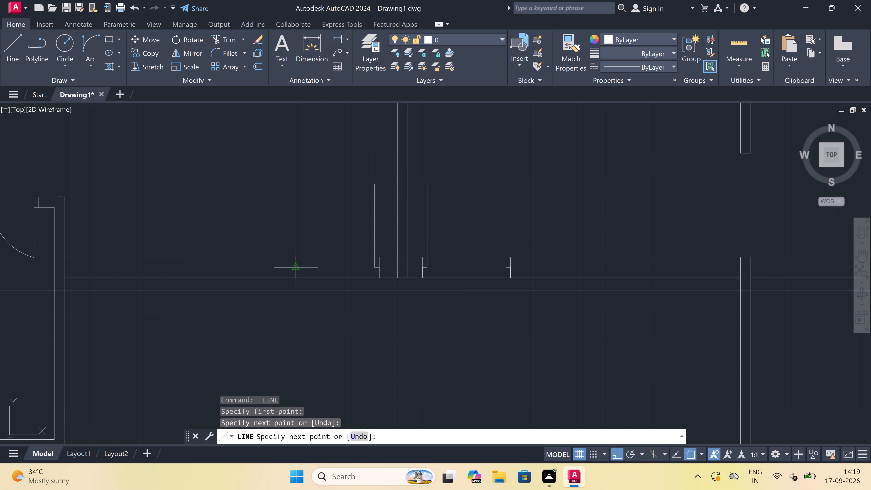
pyautogui.click(294, 267)
pyautogui.press('2')
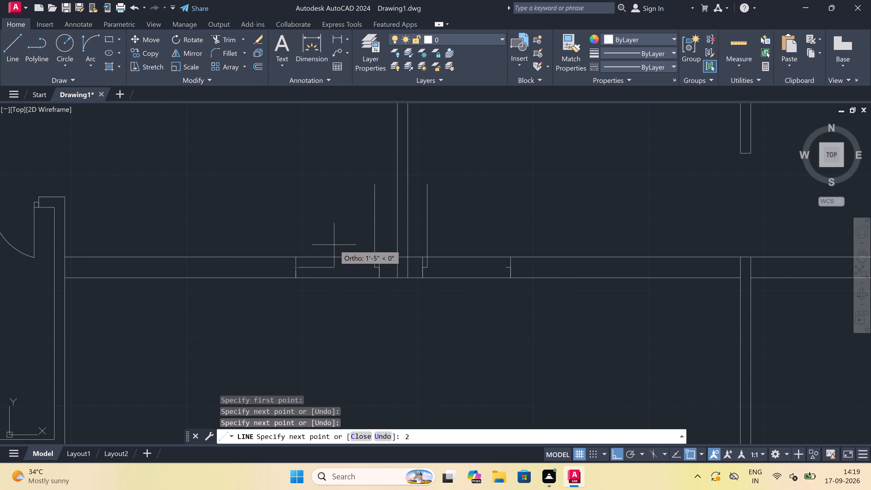
pyautogui.write('"')
pyautogui.press('space')
pyautogui.press('Escape')
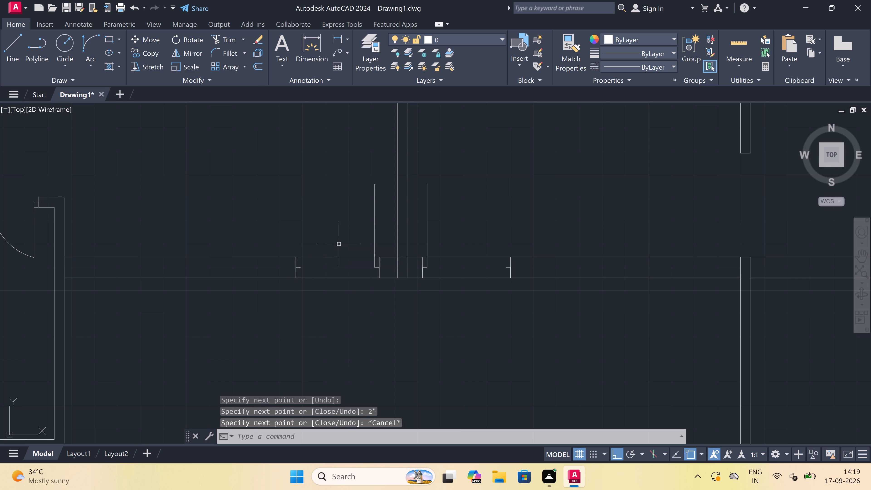
# Draw the left door's swing arc from the far jamb's stop to the top of its leaf.
pyautogui.scroll(-1, 339, 244)
pyautogui.scroll(1, 347, 231)
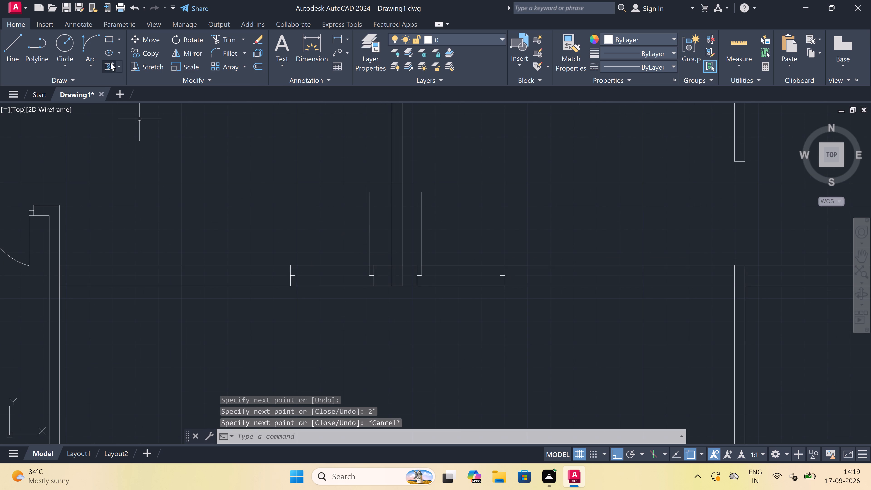
pyautogui.click(86, 39)
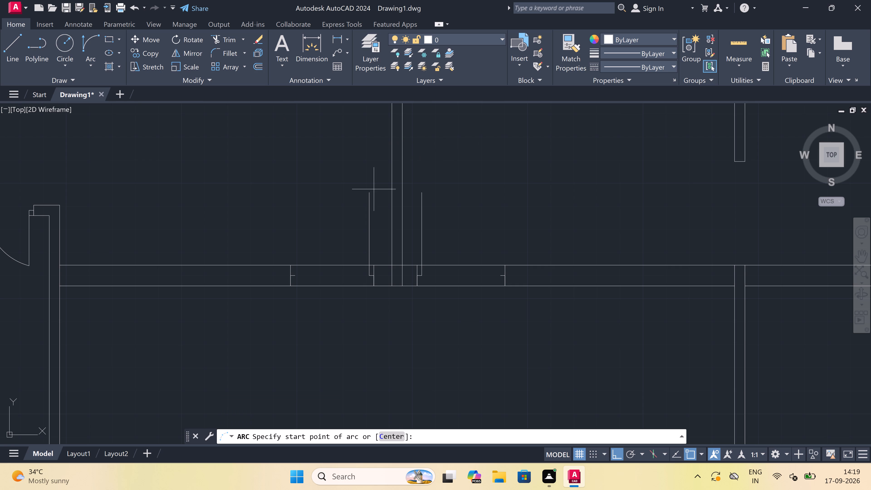
pyautogui.scroll(2, 370, 228)
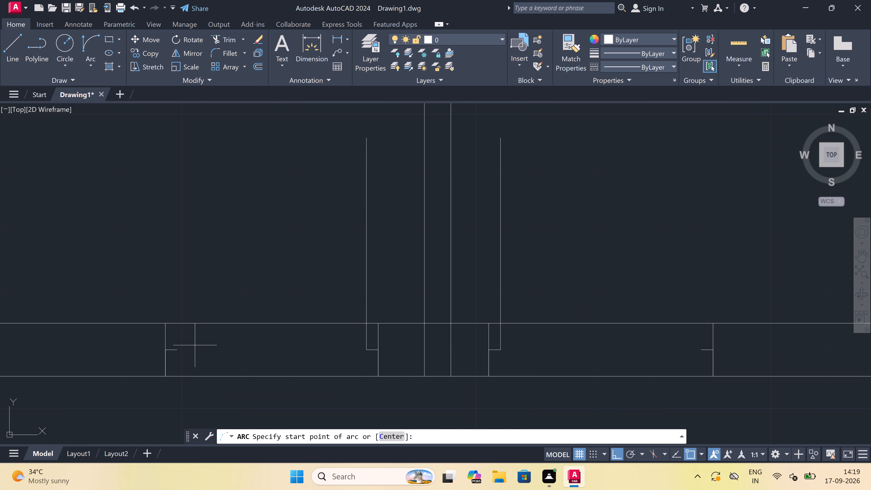
pyautogui.click(175, 347)
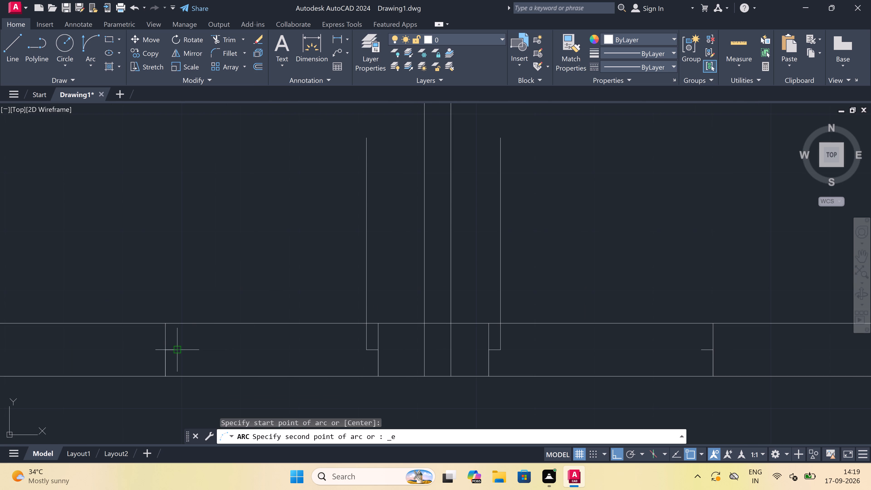
pyautogui.click(366, 140)
pyautogui.click(296, 154)
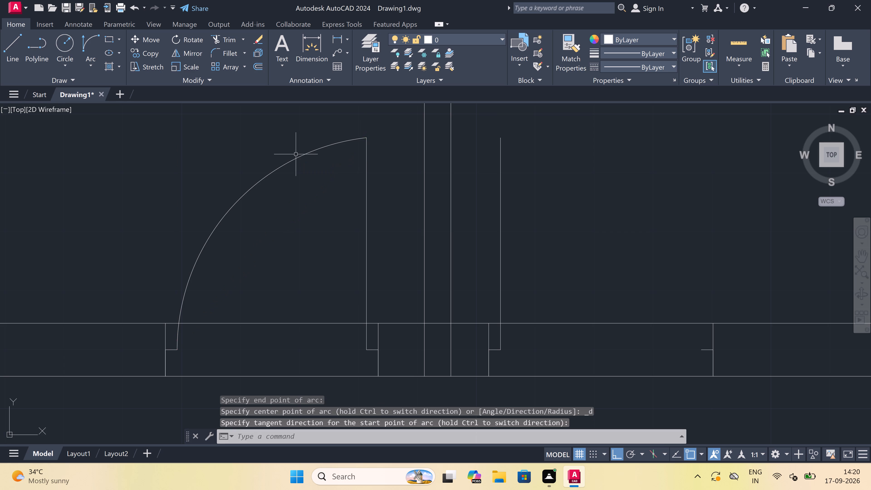
# Draw the right door's swing as a three-point arc from the leaf top through the far stop, ending below the wall.
pyautogui.scroll(-3, 296, 154)
pyautogui.scroll(2, 373, 158)
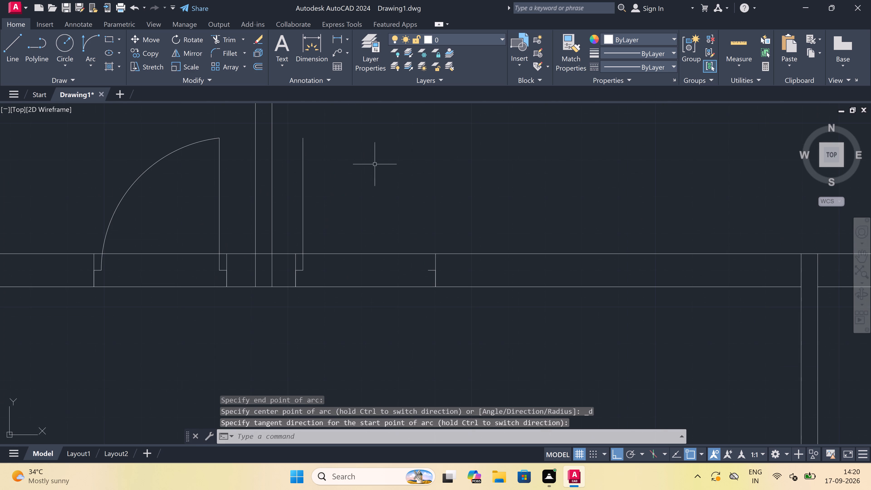
pyautogui.press('space')
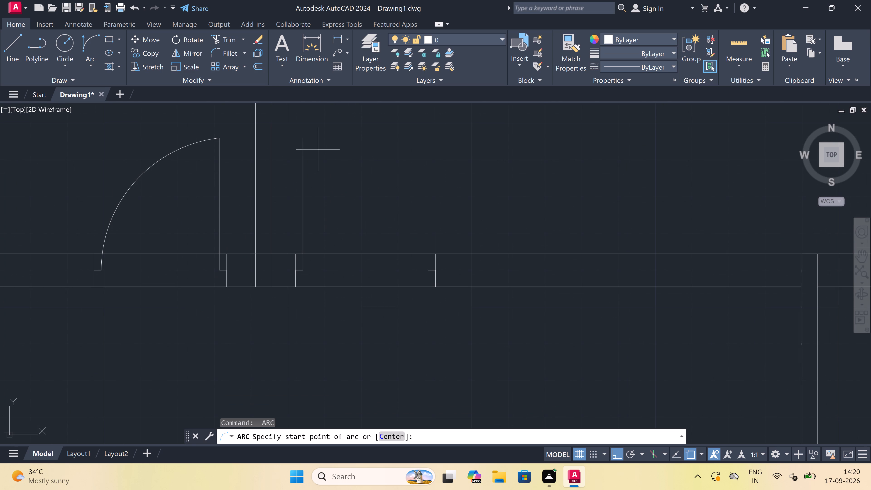
pyautogui.click(299, 137)
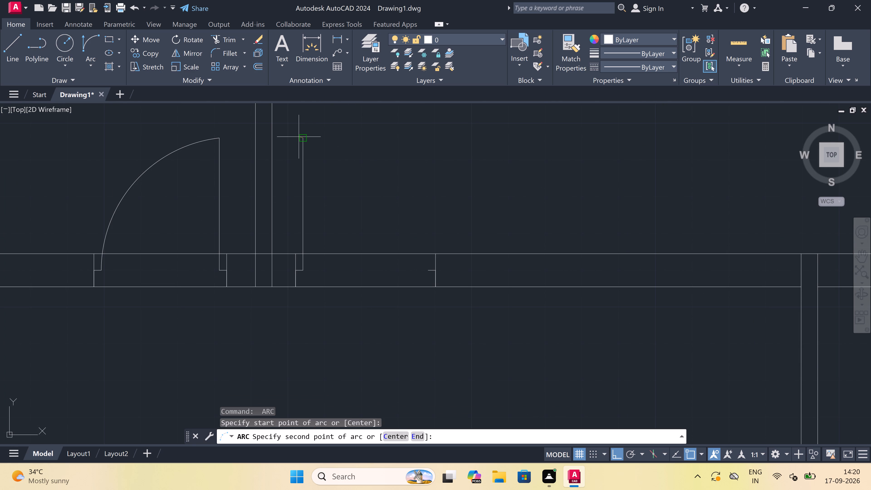
pyautogui.click(427, 271)
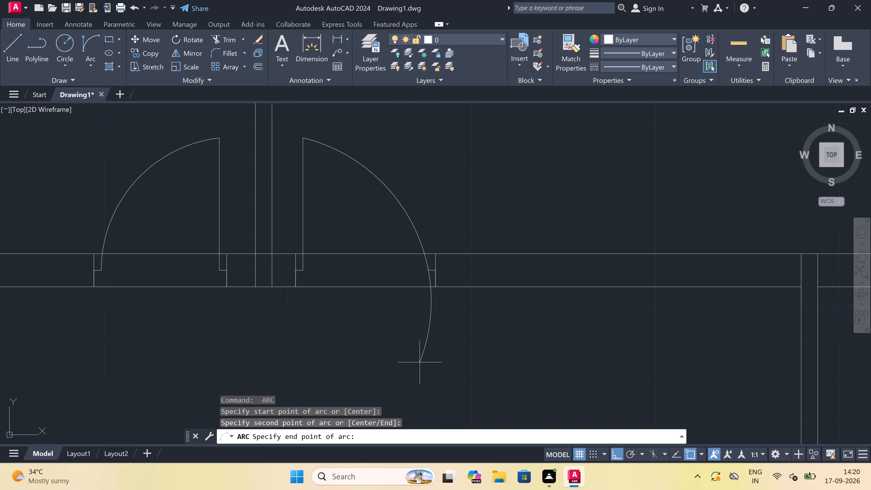
pyautogui.click(413, 350)
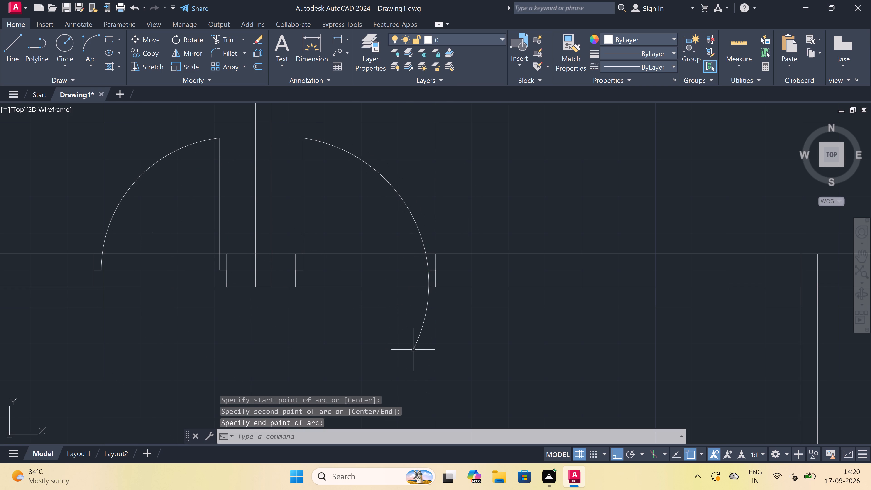
# Trim the part of the right door's swing arc that extends below the horizontal wall.
pyautogui.press('t')
pyautogui.write('r')
pyautogui.press('space')
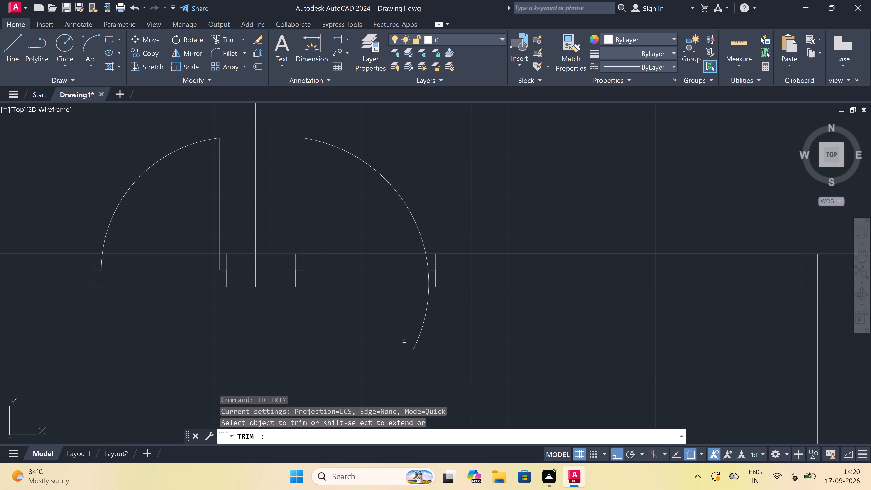
pyautogui.click(399, 332)
pyautogui.click(438, 318)
# Trim both wall lines across the right door opening, plus the leftover arc and wall pieces below its far stop.
pyautogui.click(386, 310)
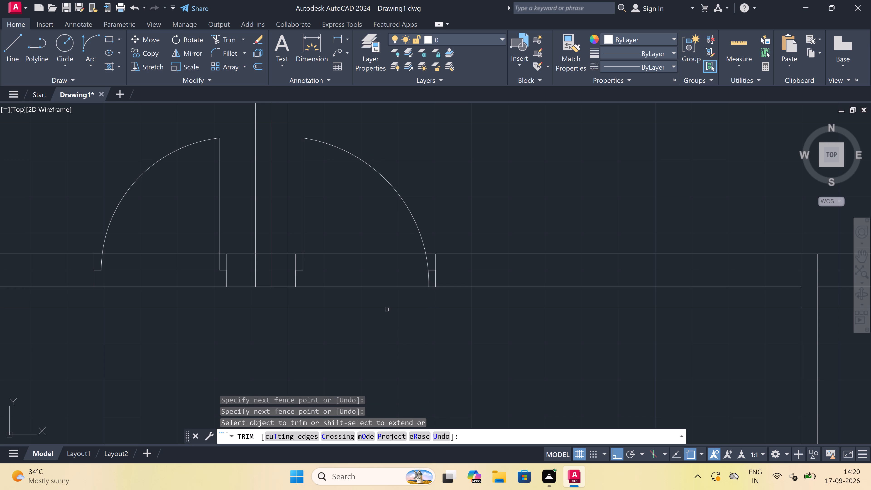
pyautogui.click(367, 244)
pyautogui.scroll(3, 445, 298)
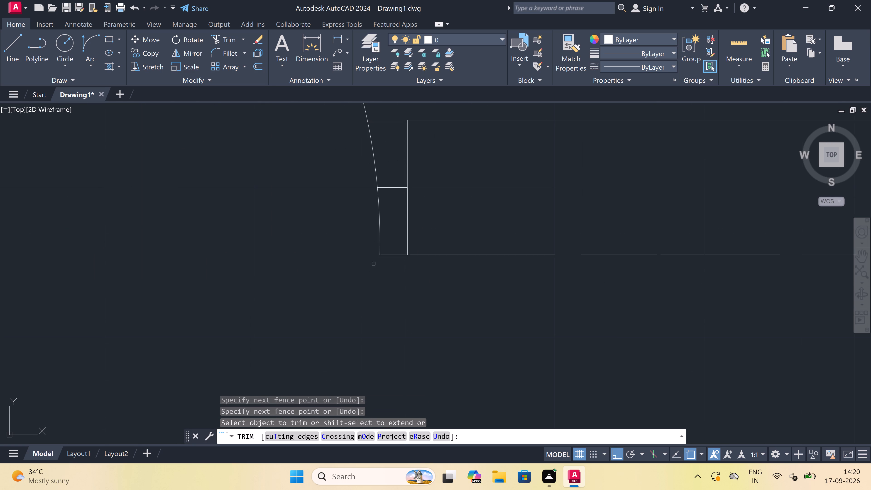
pyautogui.click(396, 260)
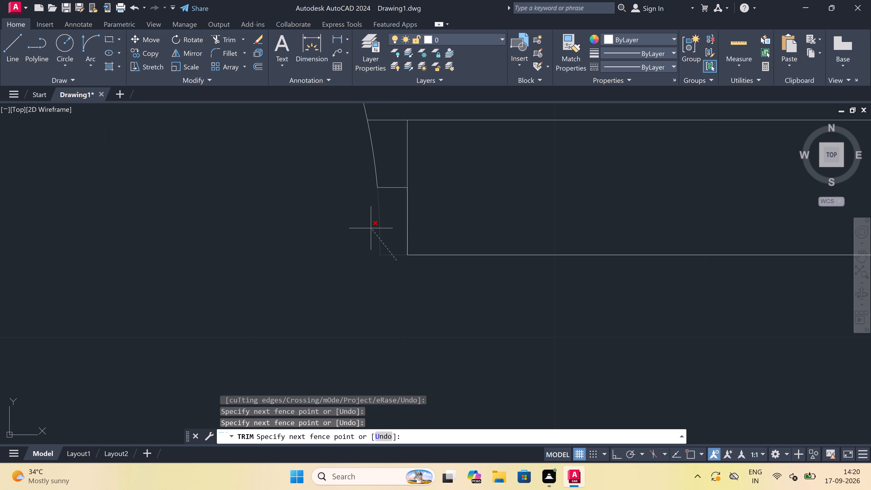
pyautogui.click(370, 228)
# Trim both horizontal wall lines out of the left door opening, between its two jambs.
pyautogui.scroll(-4, 372, 229)
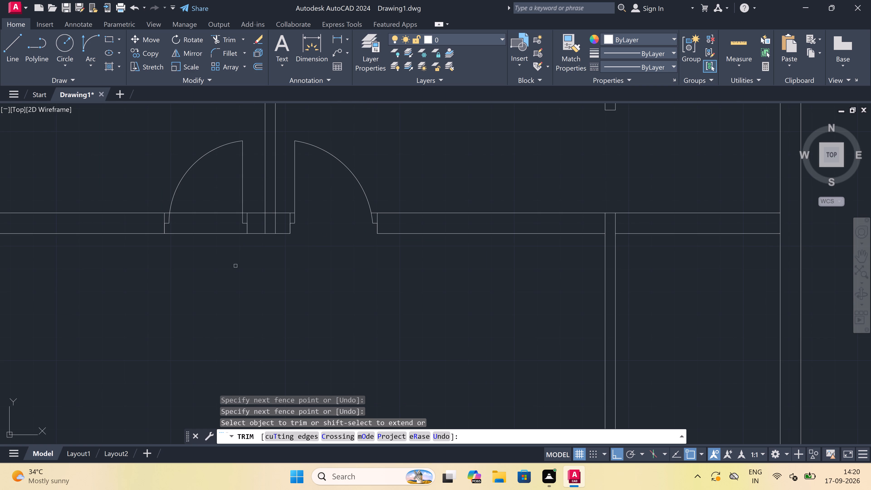
pyautogui.click(209, 249)
pyautogui.moveTo(208, 201); pyautogui.dragTo(210, 203)
# Clean the T-junction between the two doors by trimming the wall line across the partition and the partition lines inside the wall.
pyautogui.scroll(3, 272, 212)
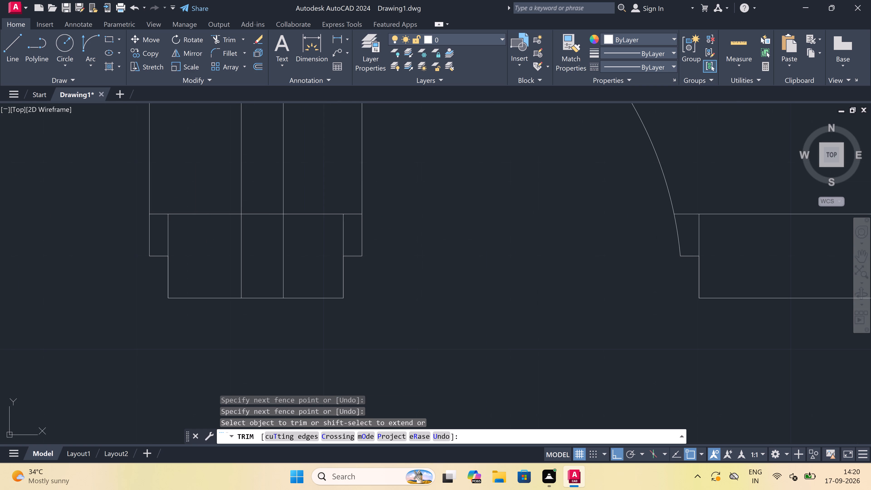
pyautogui.click(271, 213)
pyautogui.click(232, 247)
pyautogui.click(235, 247)
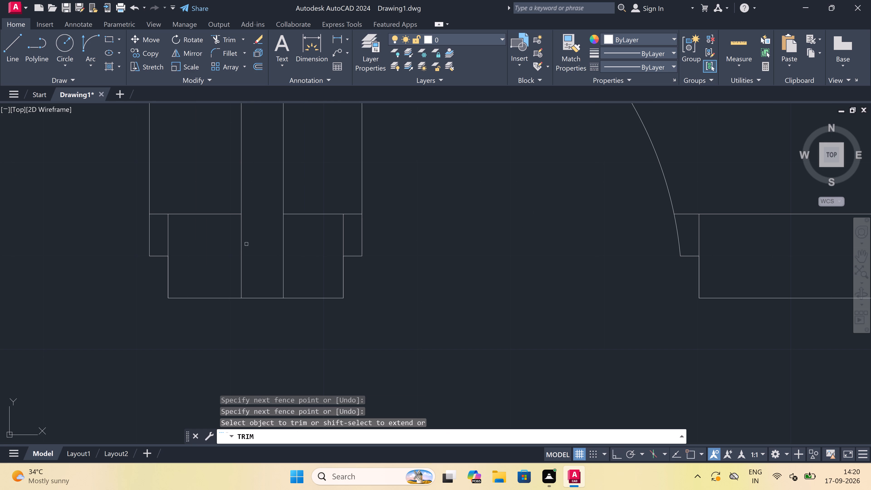
pyautogui.click(307, 239)
pyautogui.click(203, 243)
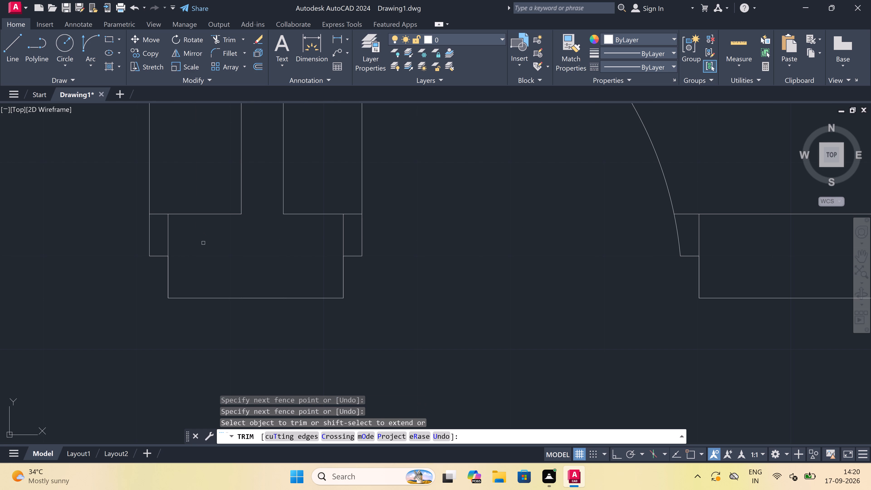
pyautogui.press('Escape')
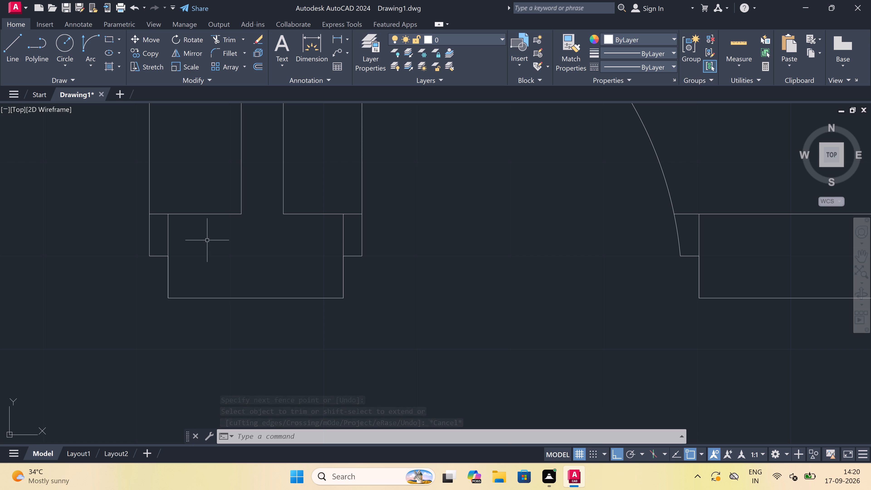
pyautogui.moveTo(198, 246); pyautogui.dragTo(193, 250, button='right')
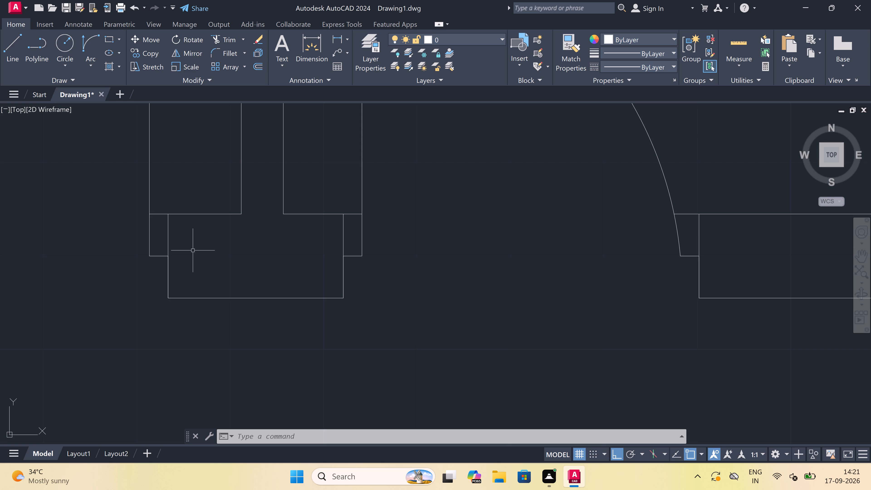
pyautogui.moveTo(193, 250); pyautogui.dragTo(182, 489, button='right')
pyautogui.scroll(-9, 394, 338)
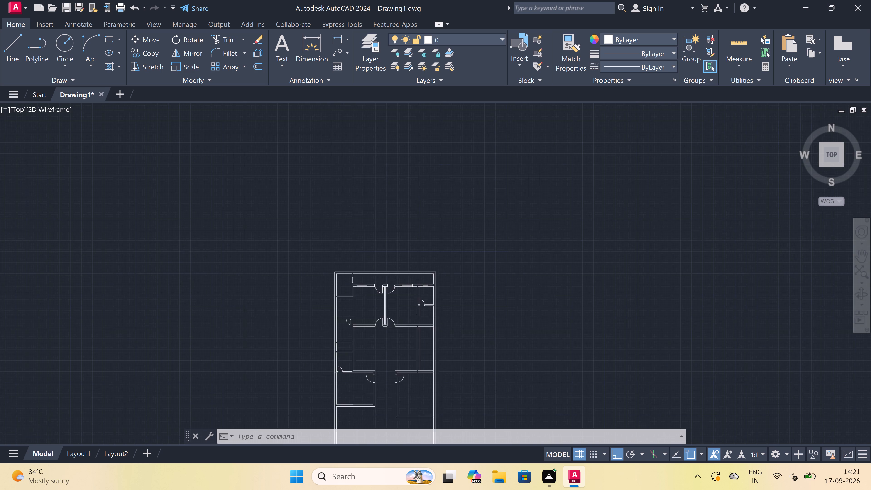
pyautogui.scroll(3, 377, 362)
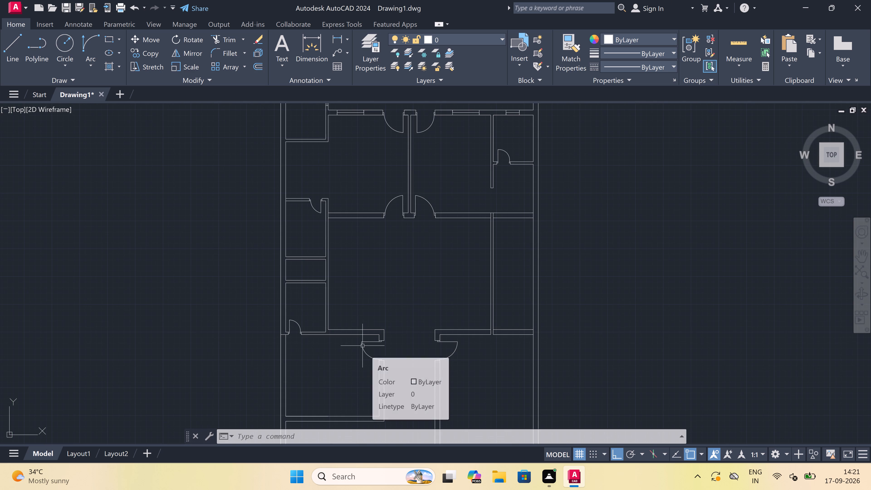
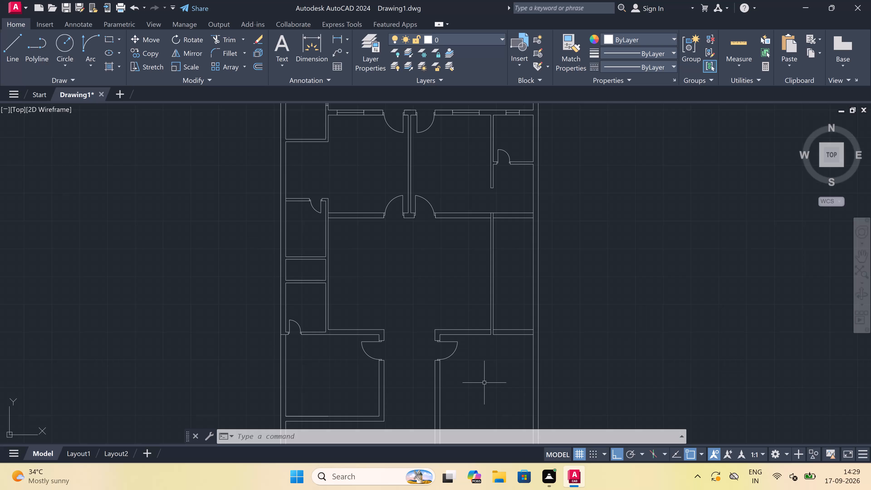
# Draw a horizontal line across the passage between its two walls, below the pair of facing swing doors.
pyautogui.scroll(-3, 484, 383)
pyautogui.scroll(-1, 473, 366)
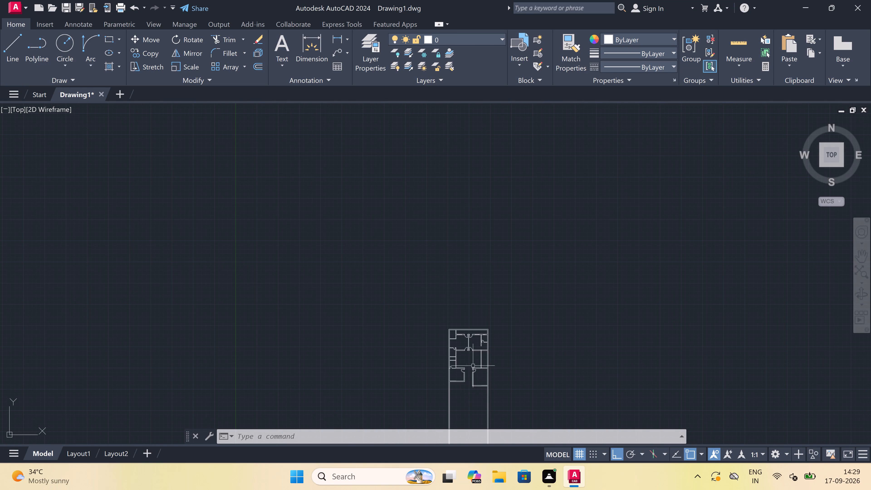
pyautogui.scroll(4, 462, 382)
pyautogui.scroll(3, 475, 353)
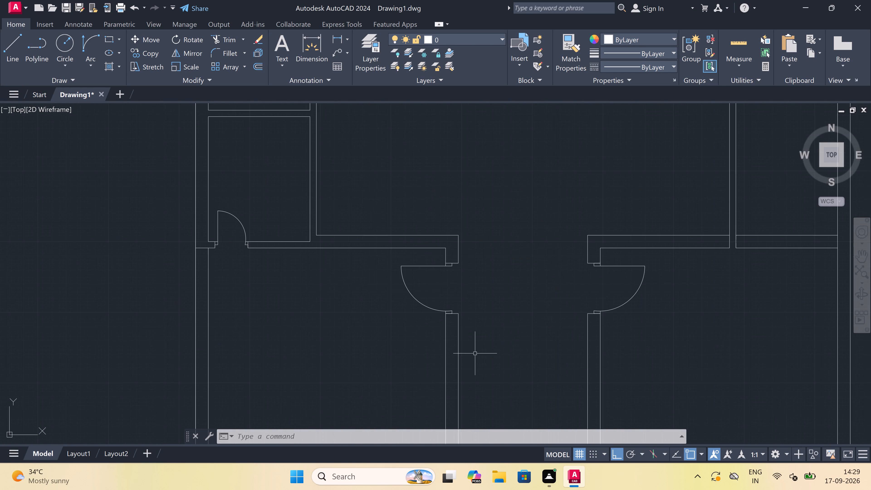
pyautogui.scroll(-2, 479, 366)
pyautogui.scroll(3, 483, 385)
pyautogui.scroll(-2, 483, 385)
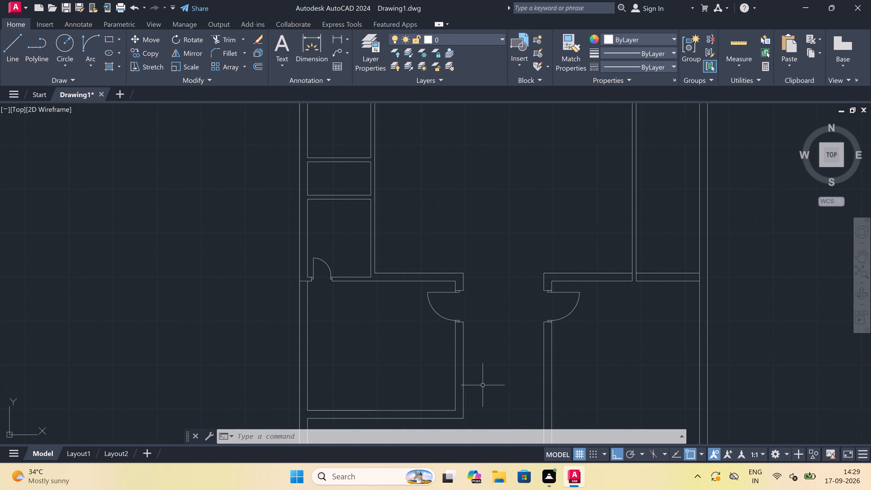
pyautogui.write('l')
pyautogui.press('space')
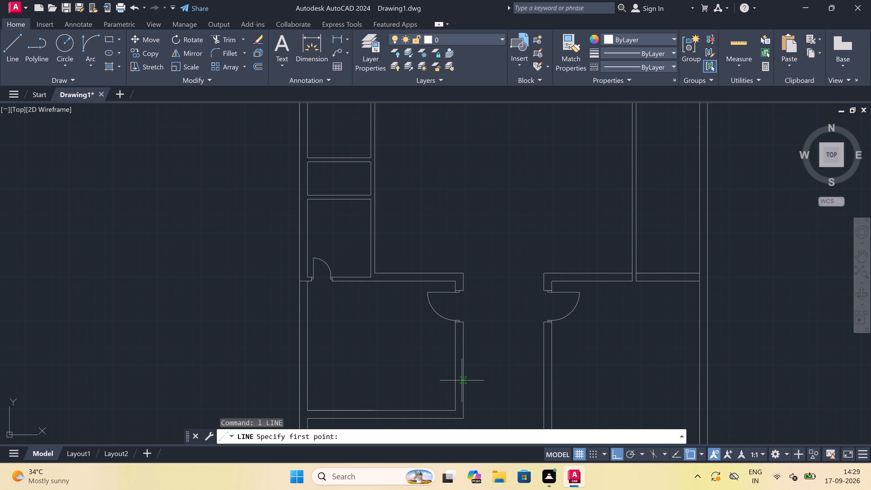
pyautogui.moveTo(462, 379); pyautogui.dragTo(462, 381)
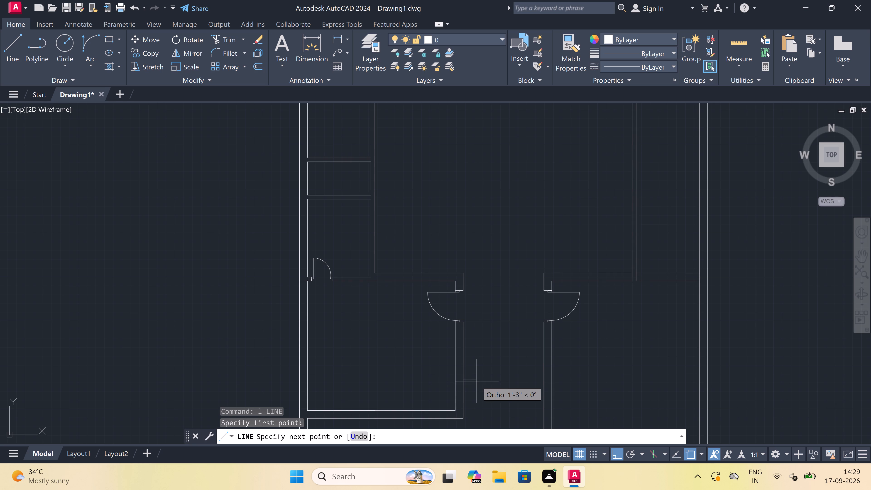
pyautogui.click(544, 381)
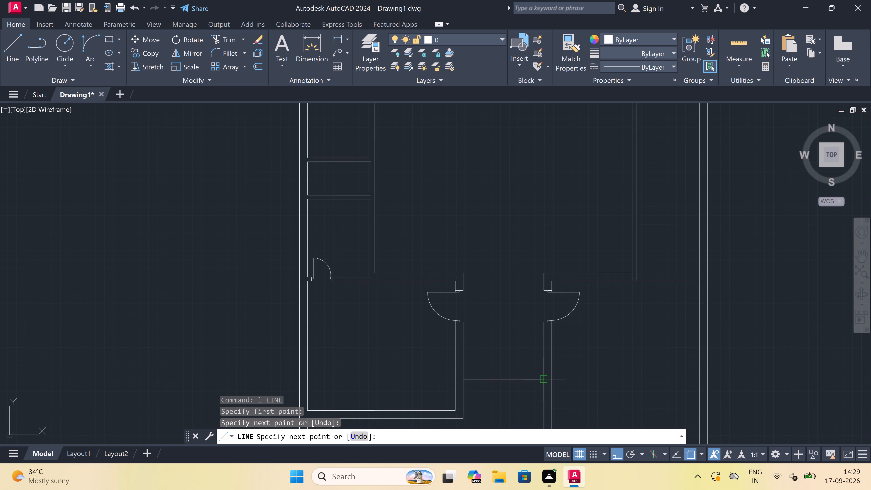
pyautogui.press('Escape')
# Draw a 9" line down from the cross line's right end and a parallel line back to the passage's left wall.
pyautogui.scroll(-4, 541, 377)
pyautogui.scroll(5, 541, 378)
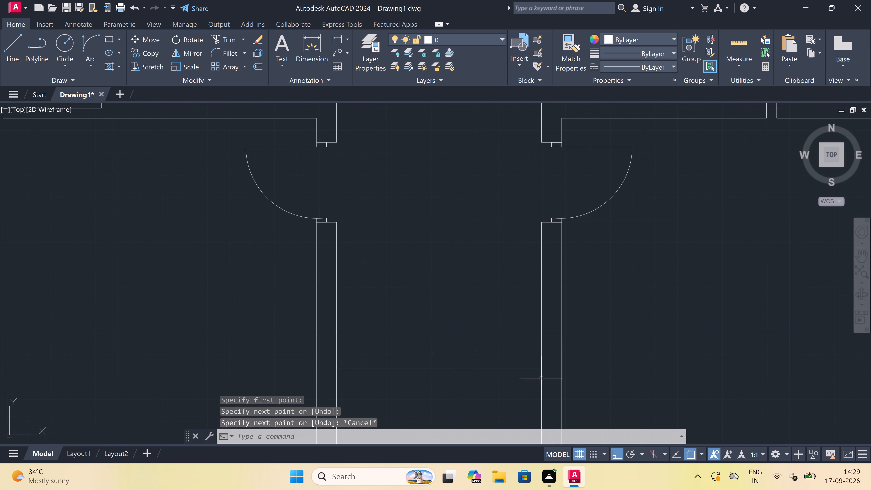
pyautogui.scroll(-3, 530, 371)
pyautogui.scroll(2, 533, 372)
pyautogui.press('l')
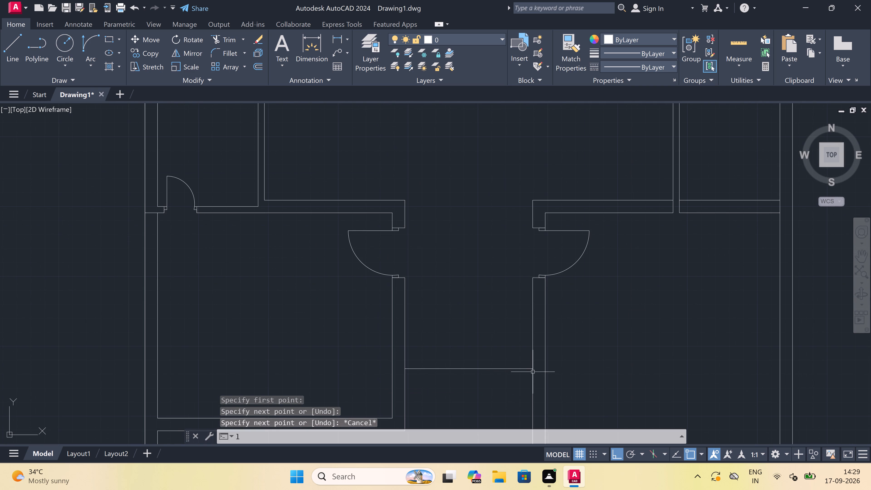
pyautogui.press('space')
pyautogui.moveTo(532, 370); pyautogui.dragTo(532, 377)
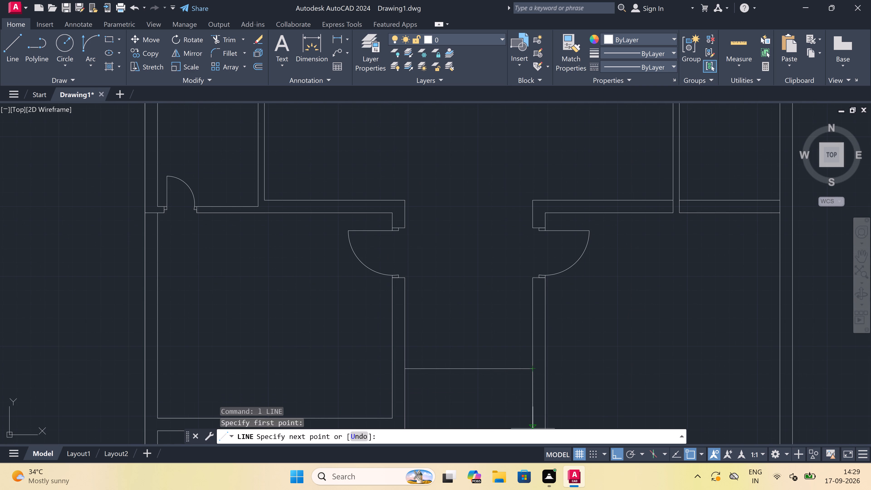
pyautogui.write('9"')
pyautogui.press('space')
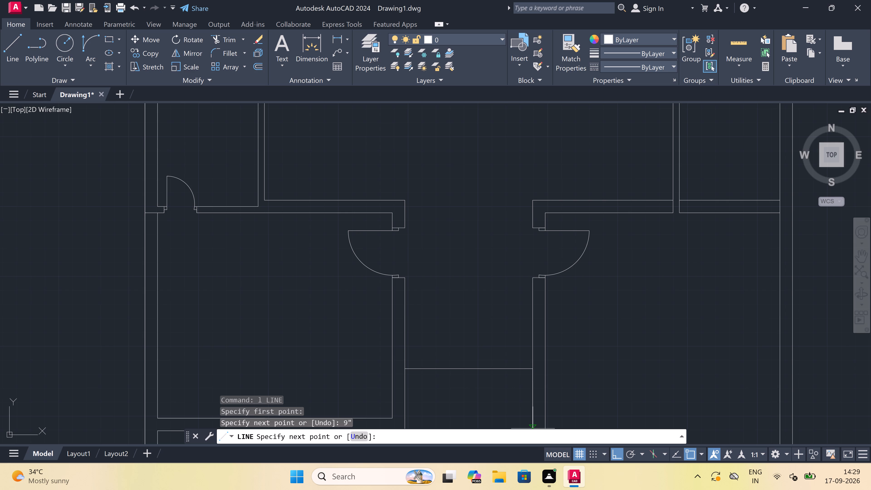
pyautogui.click(403, 382)
pyautogui.press('Escape')
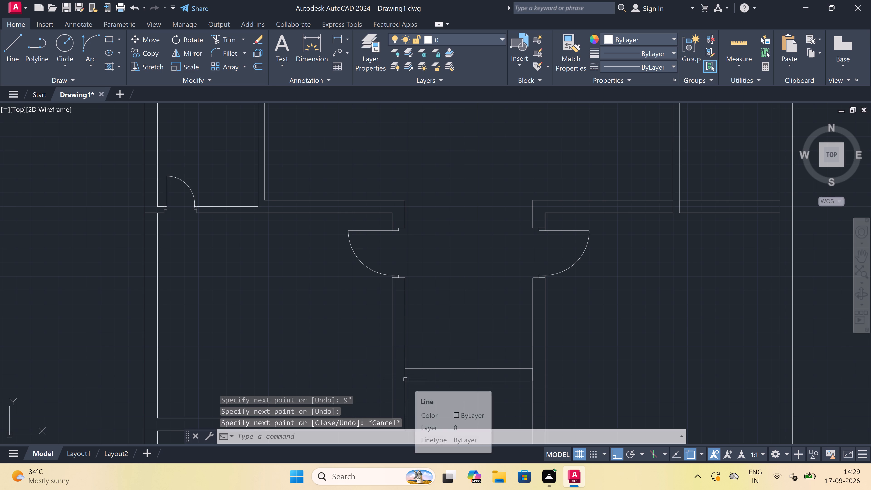
# Draw the left jamb across the new cross wall, with a 2" stop and a door leaf rising 3' plus 1'.
pyautogui.press('space')
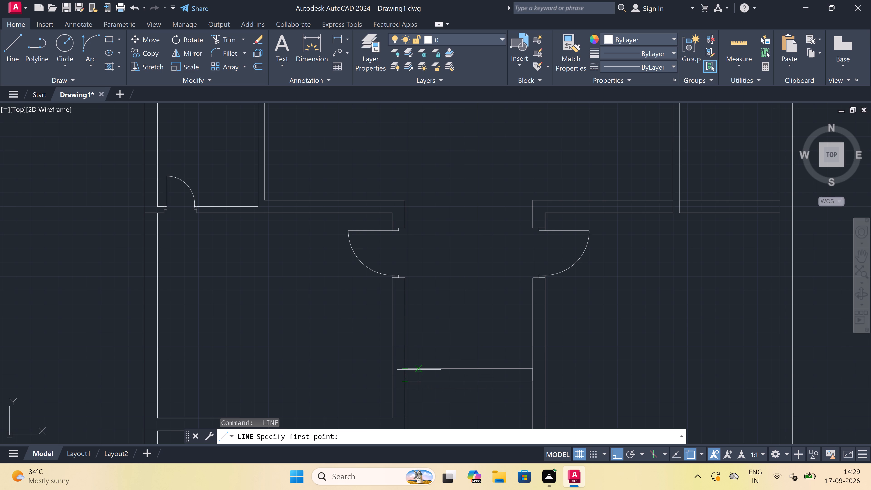
pyautogui.click(419, 369)
pyautogui.click(420, 380)
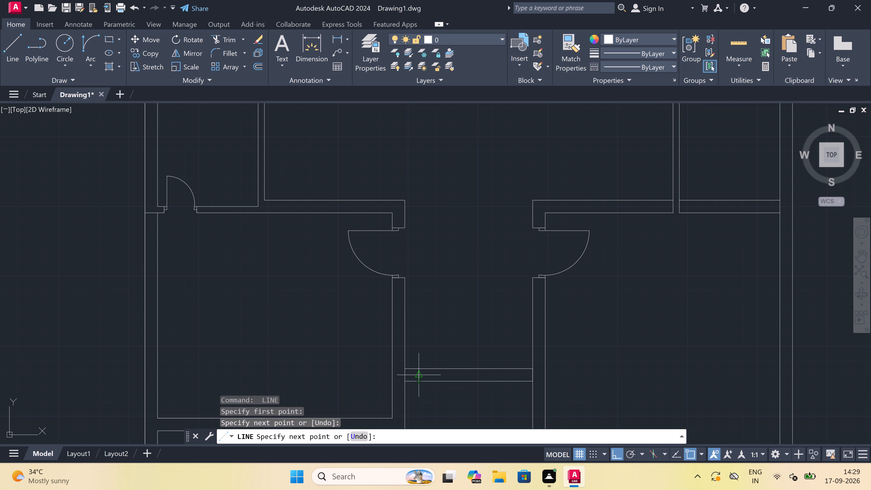
pyautogui.click(420, 372)
pyautogui.write('2"')
pyautogui.press('space')
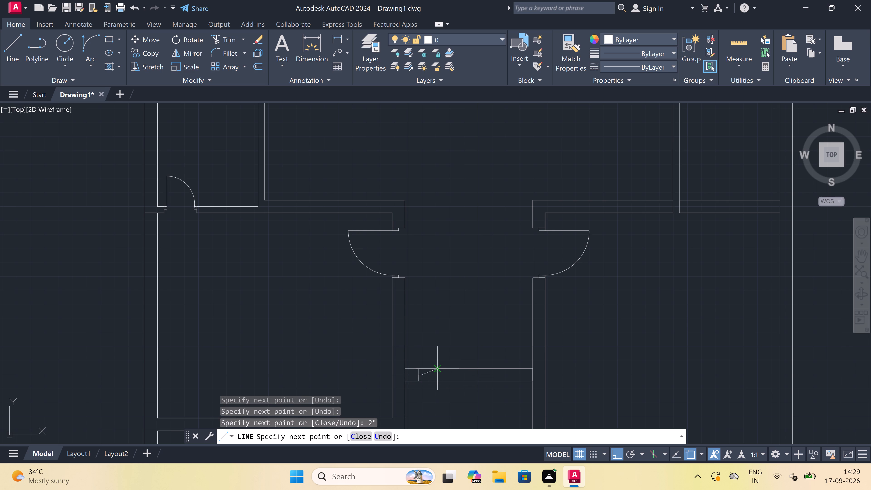
pyautogui.write("3'")
pyautogui.press('space')
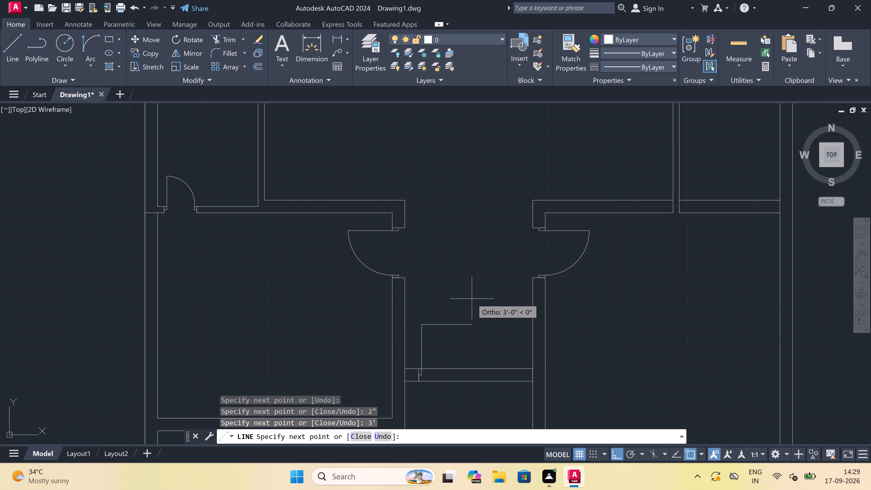
pyautogui.write("1'")
pyautogui.press('space')
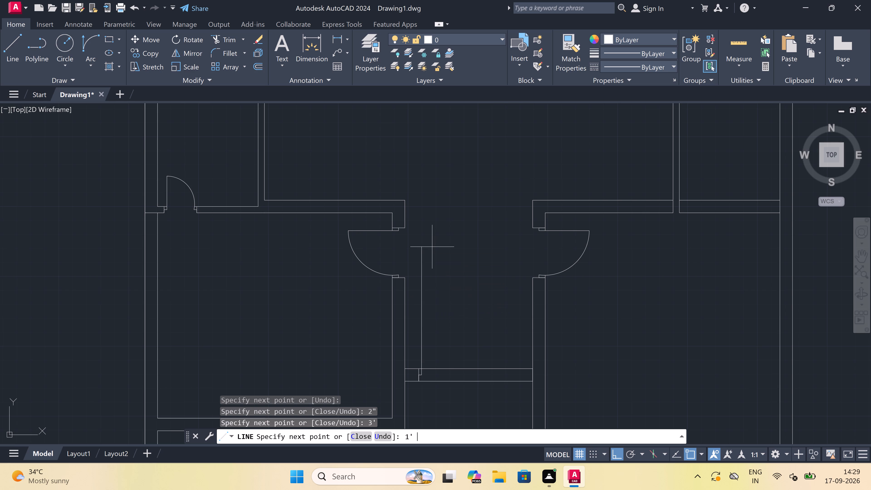
pyautogui.press('Escape')
# Draw the right jamb across the cross wall, with a 2" stop and a 4' door leaf rising from it.
pyautogui.press('space')
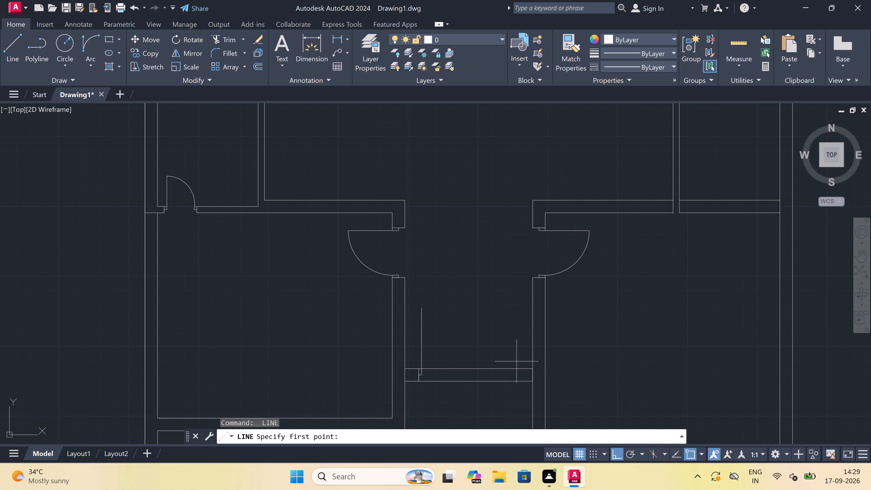
pyautogui.click(518, 368)
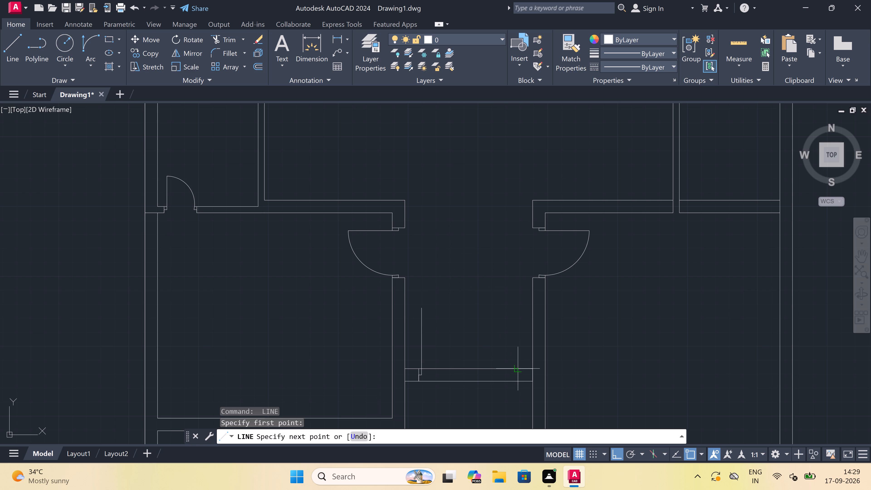
pyautogui.click(518, 380)
pyautogui.click(515, 376)
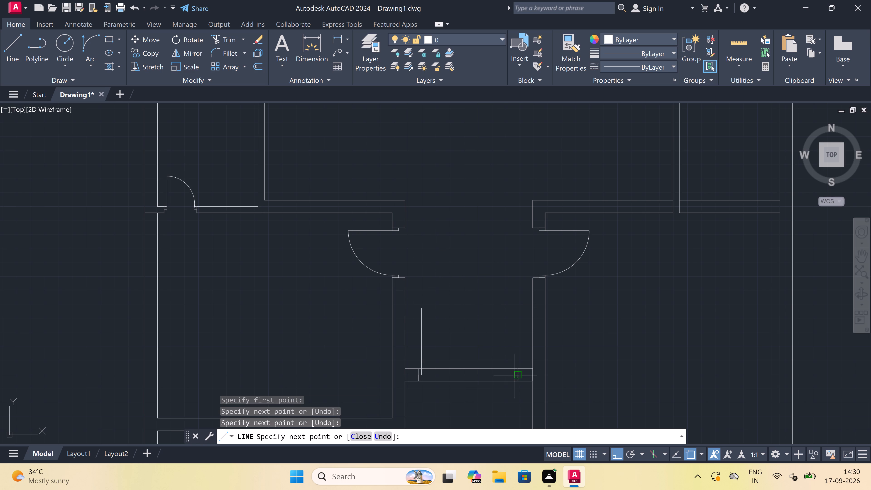
pyautogui.write('2"')
pyautogui.press('space')
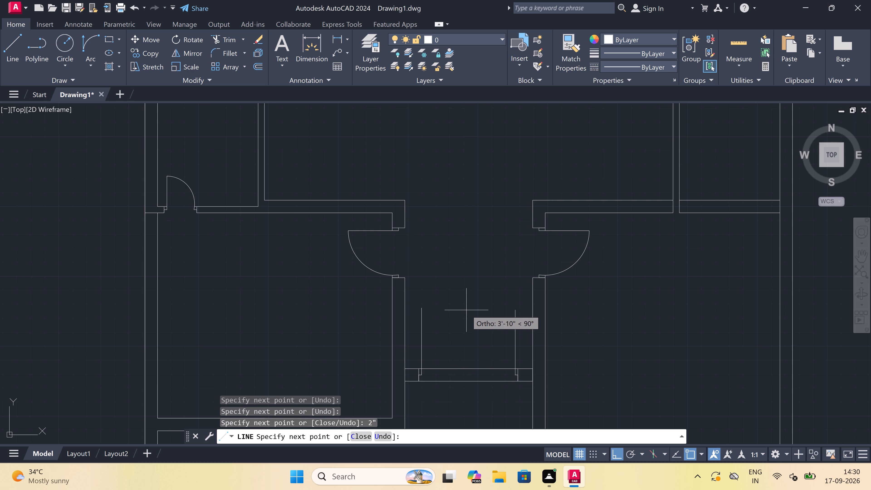
pyautogui.write("4'")
pyautogui.press('space')
pyautogui.press('Escape')
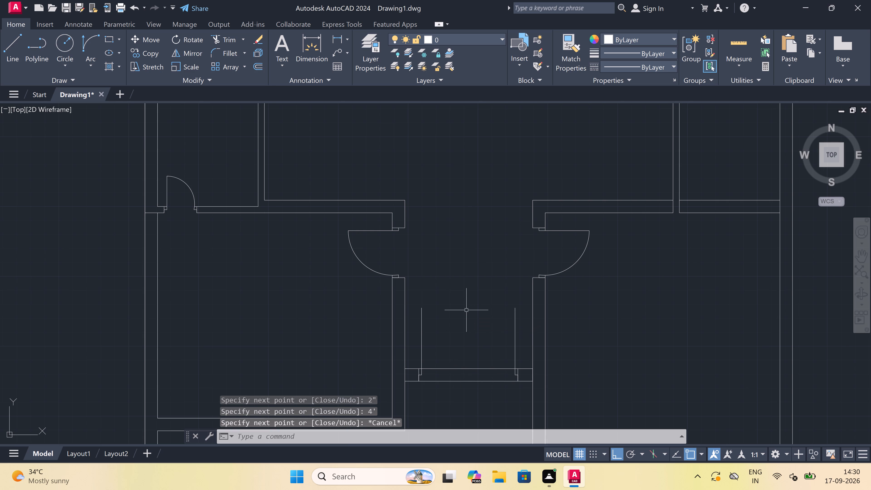
# Draw a short vertical marker line at the midpoint of the cross wall's upper line, between the two door leaves.
pyautogui.scroll(1, 465, 314)
pyautogui.scroll(-2, 465, 314)
pyautogui.scroll(2, 467, 343)
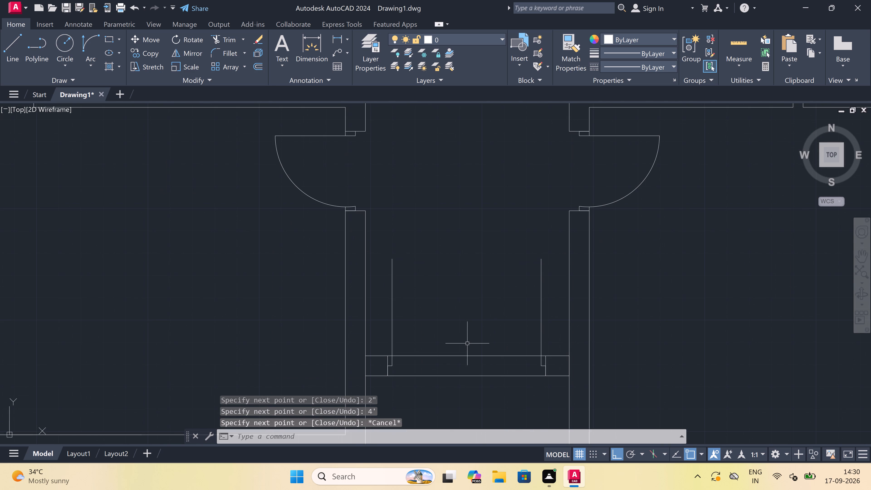
pyautogui.press('space')
pyautogui.click(470, 350)
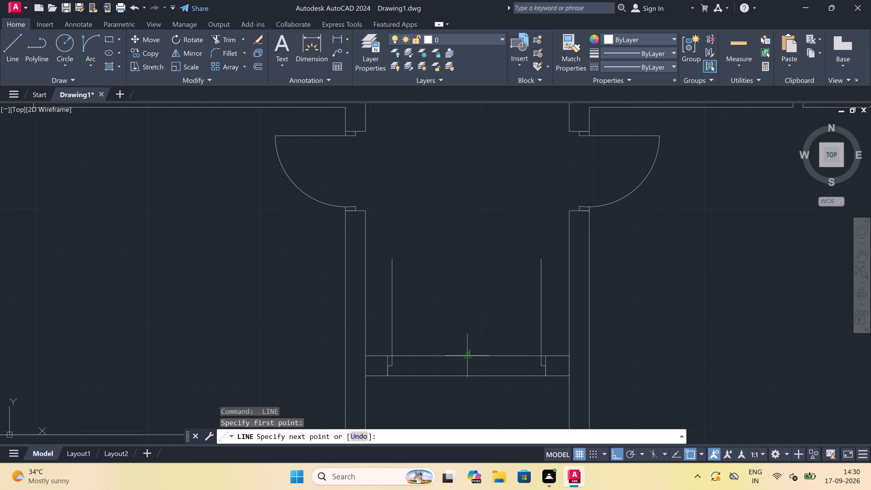
pyautogui.click(464, 358)
pyautogui.click(461, 342)
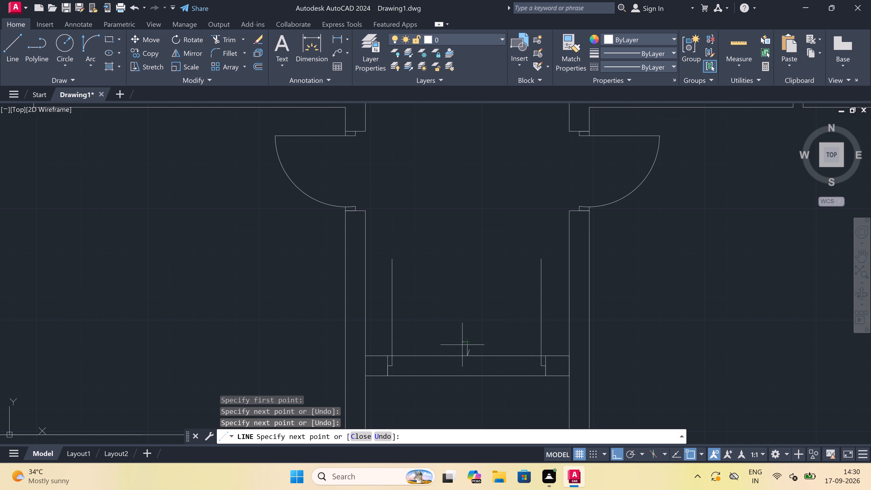
pyautogui.press('Escape')
# Trim away the stray diagonal segment beside the midpoint marker on the cross wall.
pyautogui.scroll(4, 468, 363)
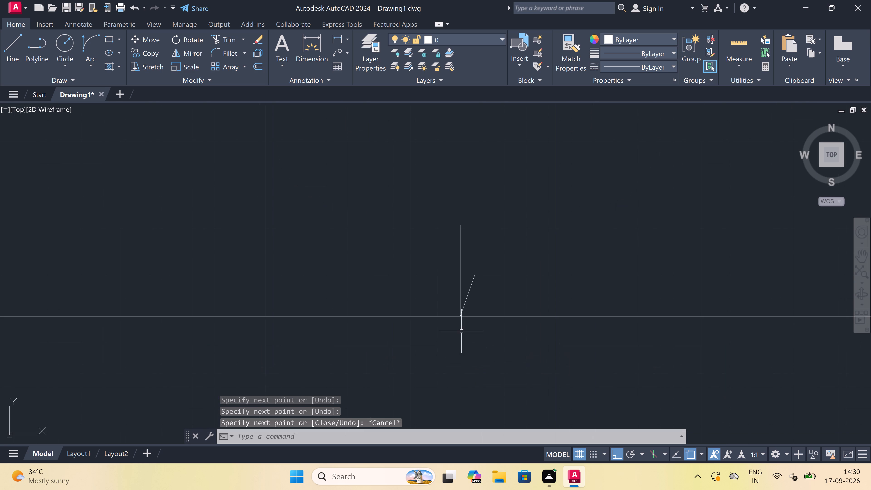
pyautogui.write('tr')
pyautogui.press('space')
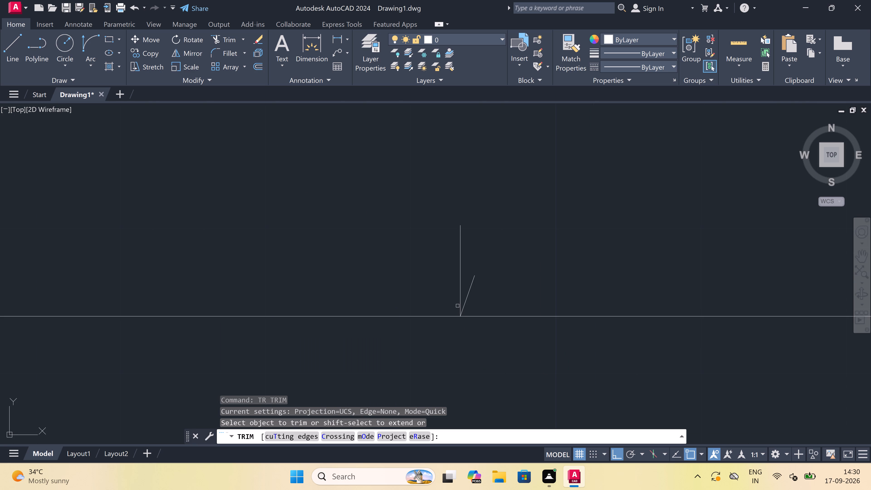
pyautogui.click(468, 297)
pyautogui.press('Escape')
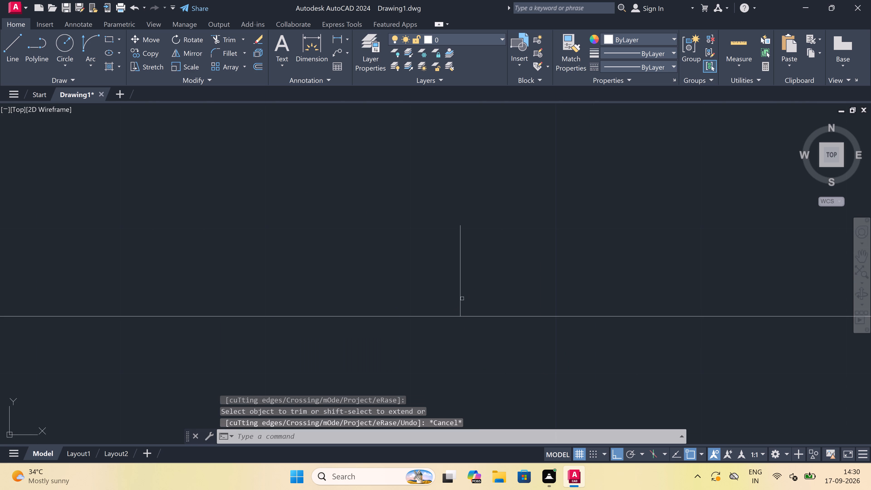
# Draw the left leaf's swing arc from its tip to the cross wall's midpoint, using a horizontal start direction.
pyautogui.scroll(-5, 410, 302)
pyautogui.scroll(1, 410, 302)
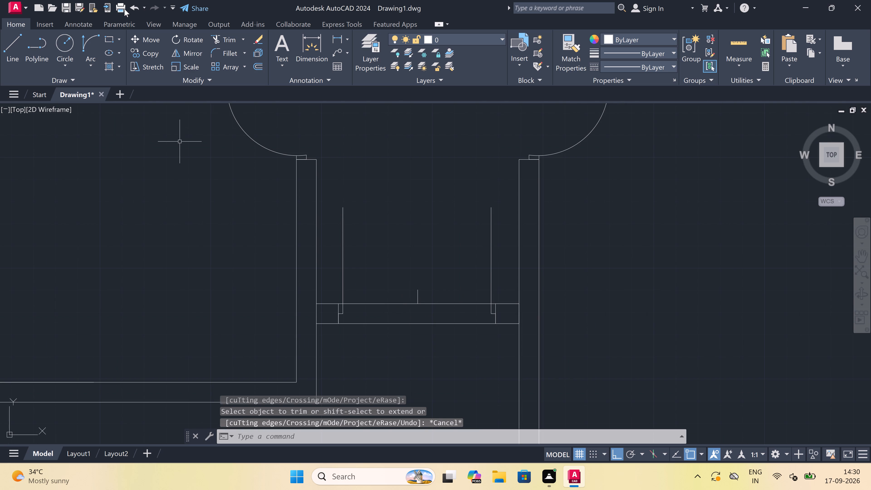
pyautogui.click(91, 41)
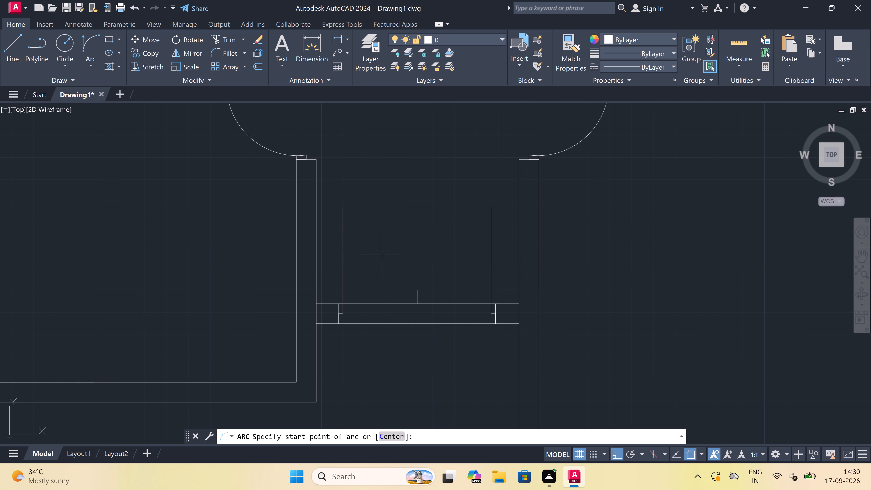
pyautogui.click(340, 208)
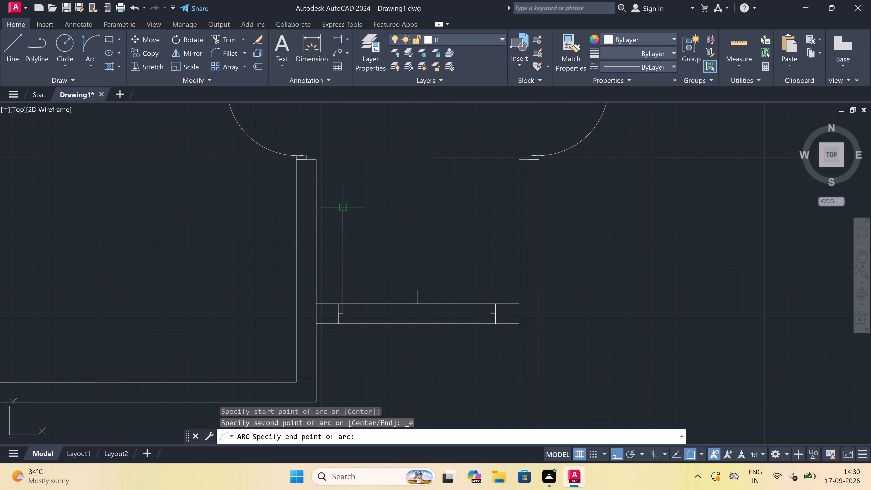
pyautogui.click(418, 304)
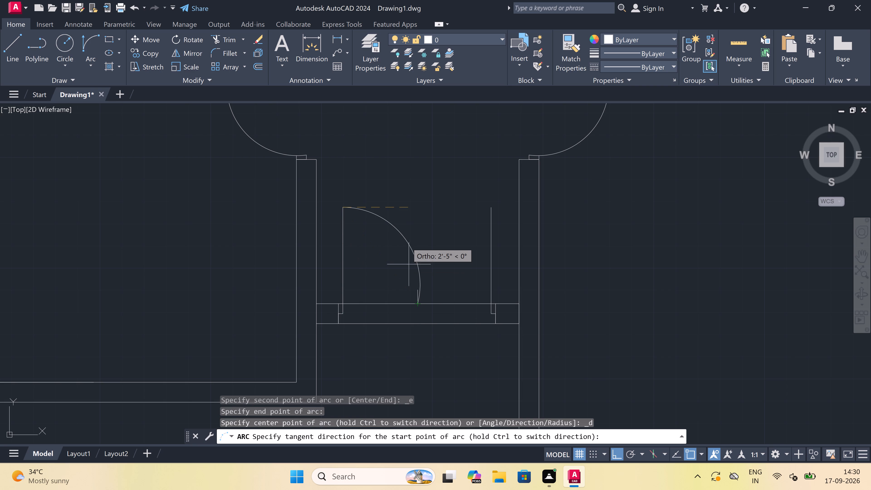
pyautogui.click(407, 241)
# Draw a three-point arc from the right leaf's tip through the cross wall's midpoint, ending below the wall.
pyautogui.press('space')
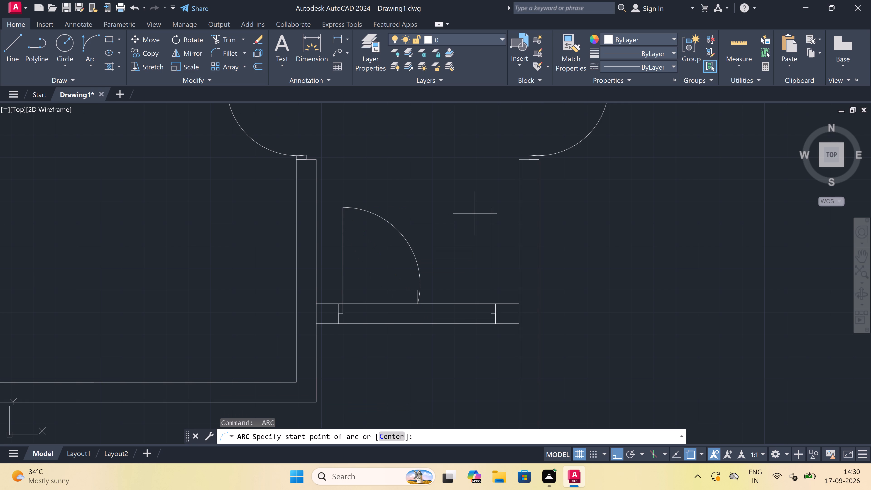
pyautogui.click(494, 208)
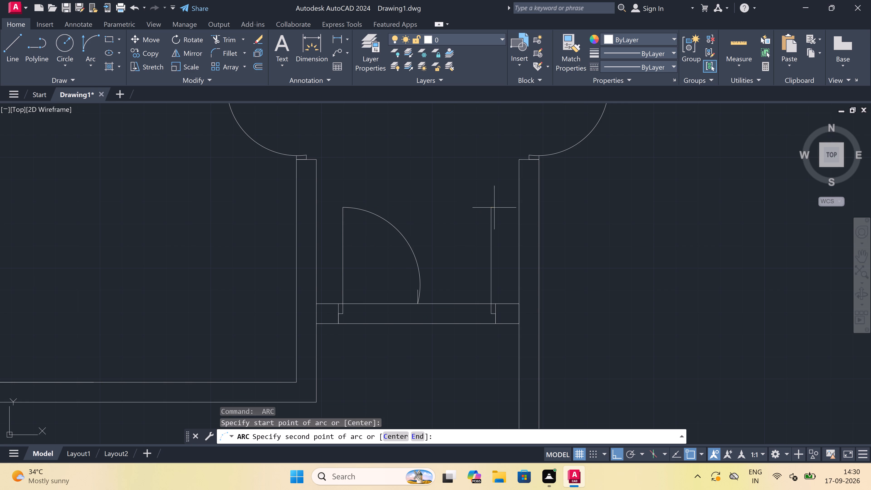
pyautogui.click(417, 304)
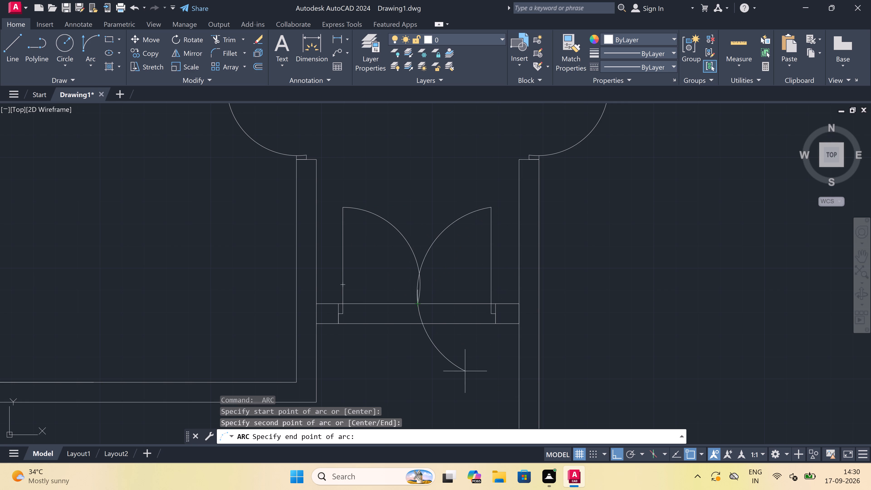
pyautogui.click(458, 366)
# Trim the right leaf's arc below the cross wall, the overlapping arc ends and the right half of the wall's upper line.
pyautogui.write('tr')
pyautogui.press('space')
pyautogui.click(452, 357)
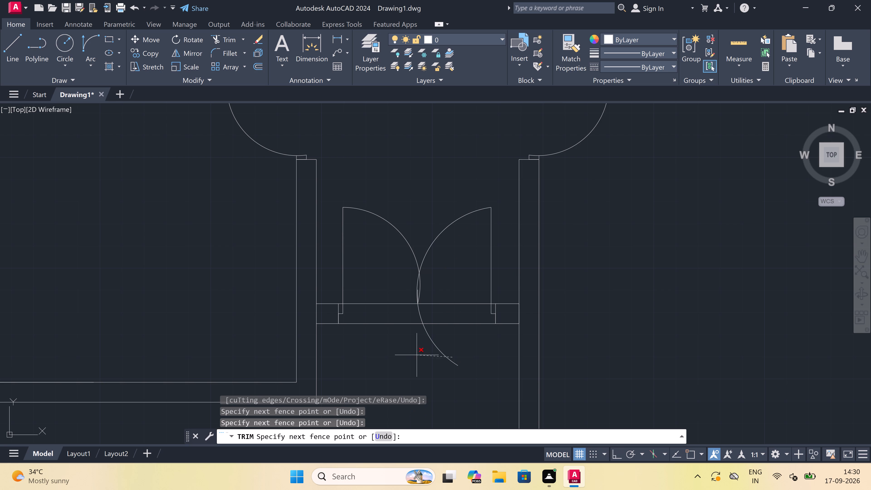
pyautogui.click(417, 355)
pyautogui.click(414, 337)
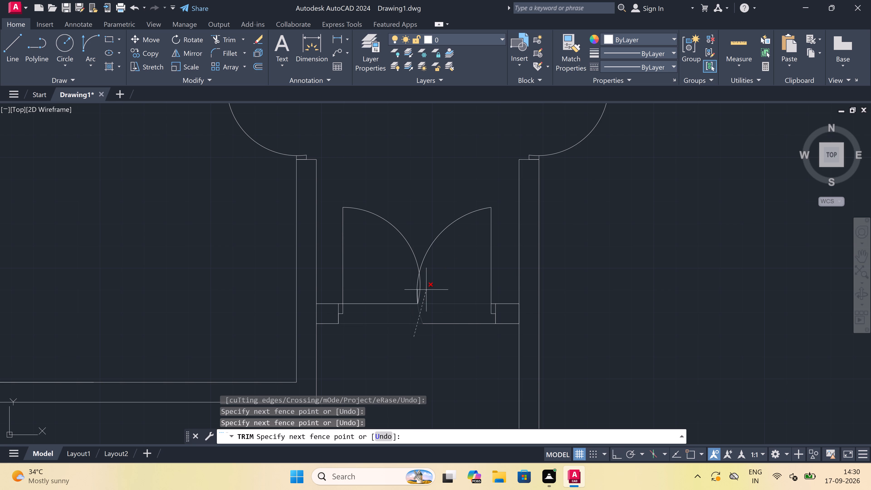
pyautogui.click(428, 289)
pyautogui.click(424, 290)
pyautogui.click(398, 287)
pyautogui.click(400, 288)
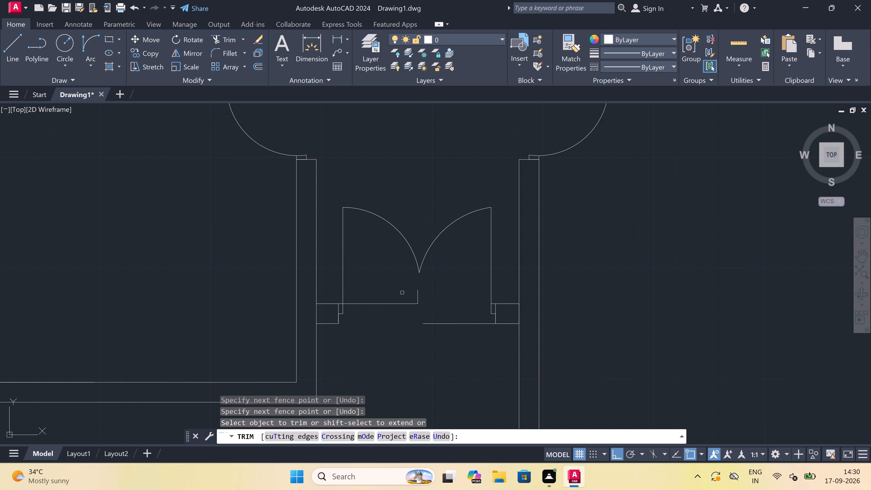
# Trim away the midpoint marker and the remaining cross-wall lines between the double door's two jambs.
pyautogui.moveTo(398, 320); pyautogui.dragTo(401, 324)
pyautogui.scroll(2, 403, 307)
pyautogui.click(403, 298)
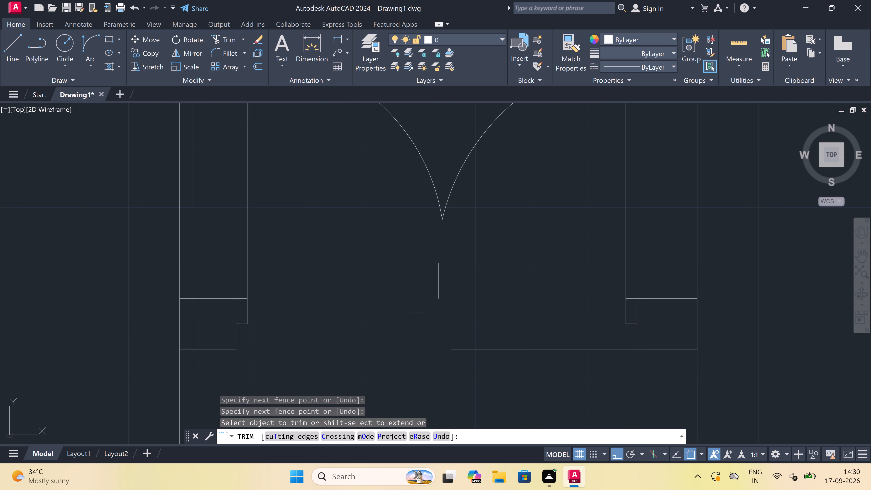
pyautogui.click(449, 271)
pyautogui.scroll(-3, 449, 272)
pyautogui.click(479, 287)
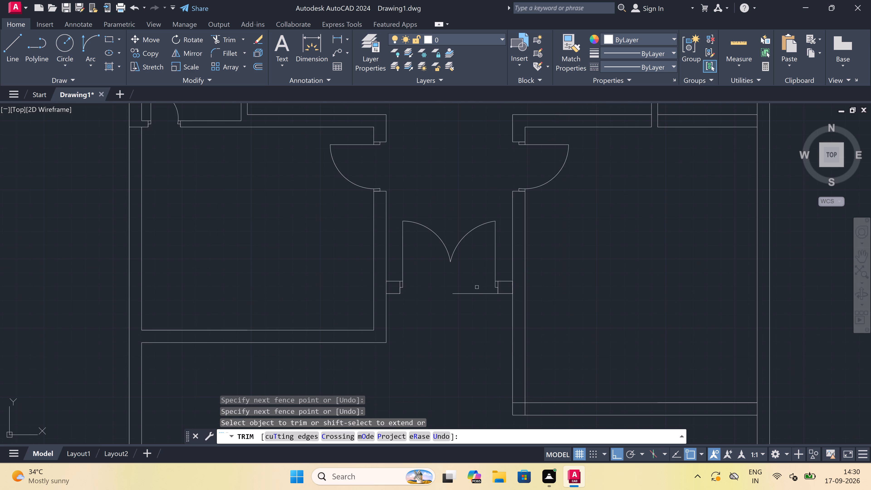
pyautogui.click(478, 320)
pyautogui.press('Escape')
# Trim the crossing wall lines at the lower-left corner of the room to the right of the double door.
pyautogui.scroll(-1, 433, 303)
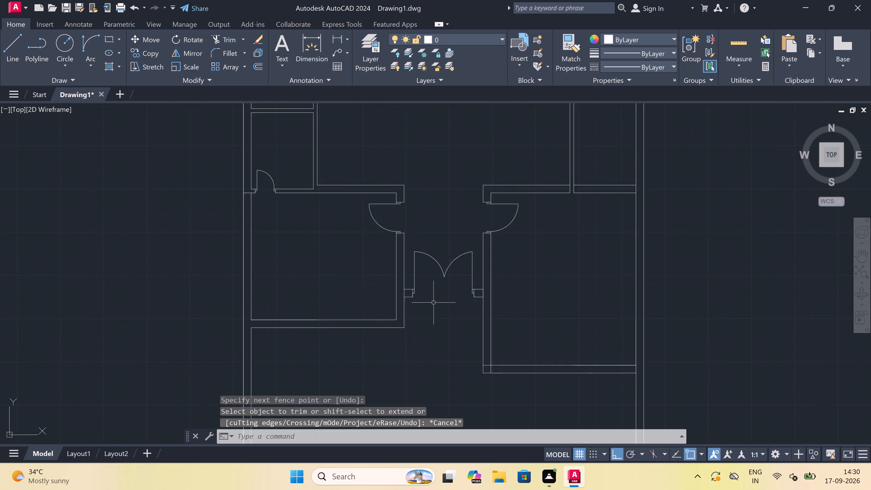
pyautogui.scroll(-1, 433, 303)
pyautogui.scroll(1, 433, 312)
pyautogui.scroll(-1, 435, 311)
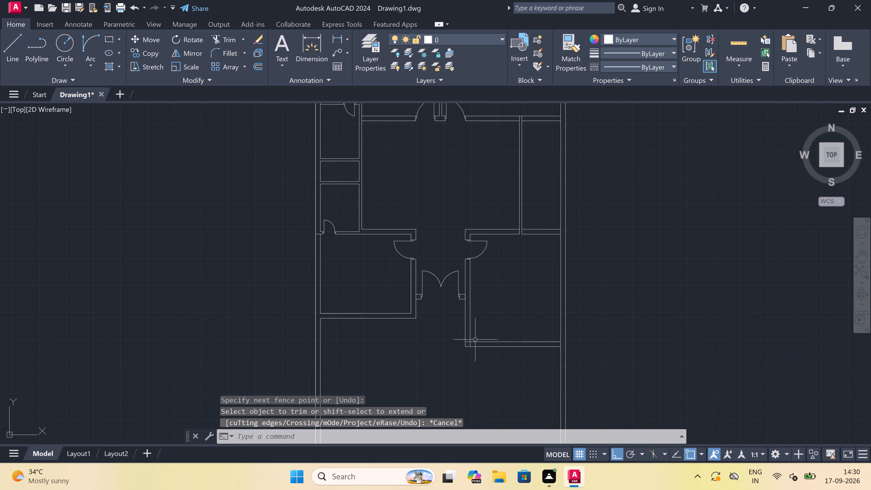
pyautogui.press('space')
pyautogui.scroll(4, 472, 344)
pyautogui.scroll(3, 453, 342)
pyautogui.click(474, 341)
pyautogui.click(424, 331)
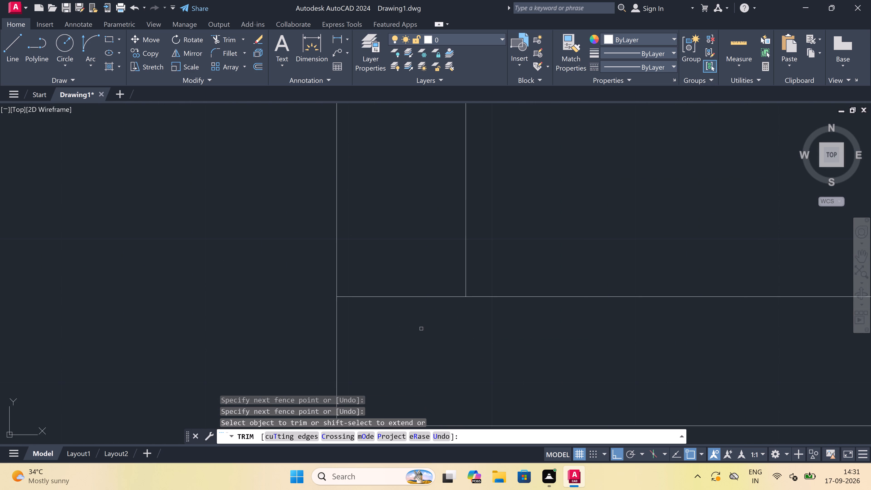
pyautogui.click(416, 328)
pyautogui.click(403, 255)
# Trim the outer wall's inner line where that room's lower wall meets the right outer wall.
pyautogui.scroll(-9, 403, 258)
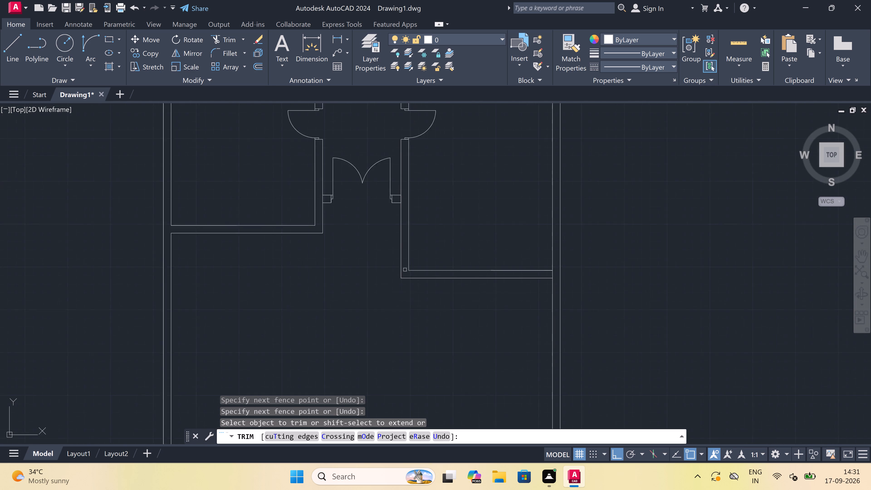
pyautogui.scroll(4, 495, 272)
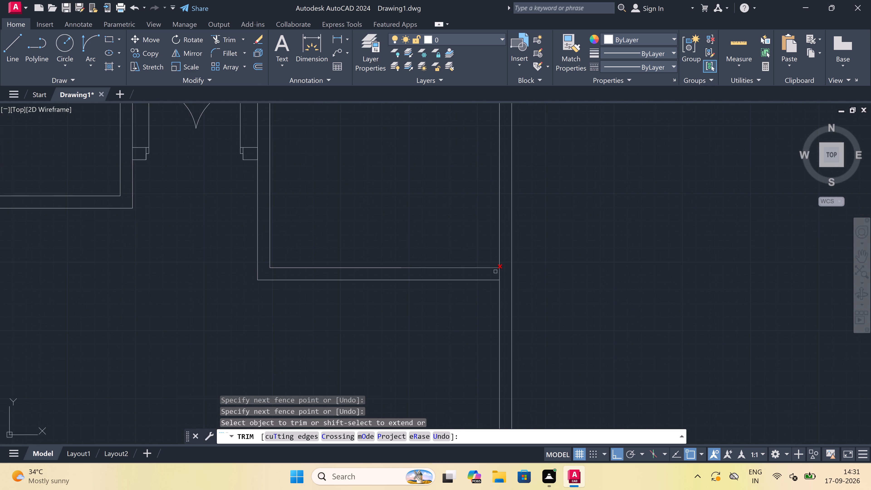
pyautogui.doubleClick(499, 276)
pyautogui.click(508, 269)
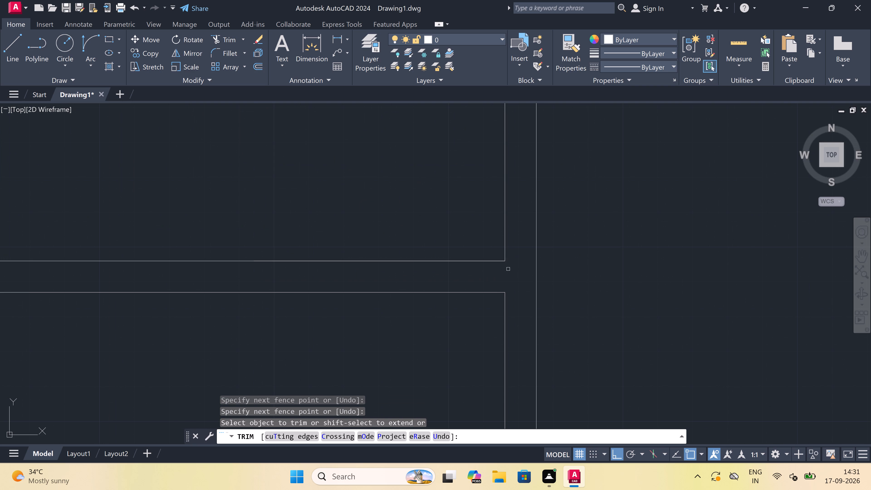
# Trim the ends of the vertical partition lines that run through the thickness of the room's upper wall.
pyautogui.scroll(-6, 508, 269)
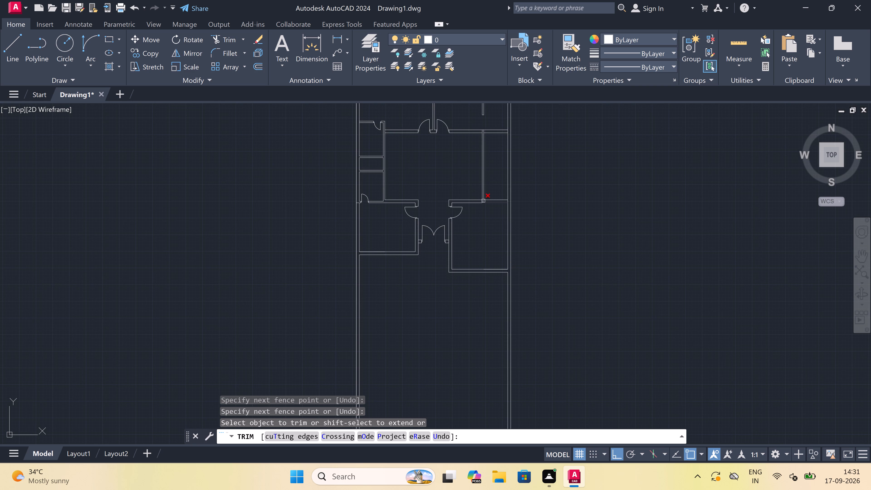
pyautogui.scroll(5, 484, 197)
pyautogui.scroll(2, 465, 220)
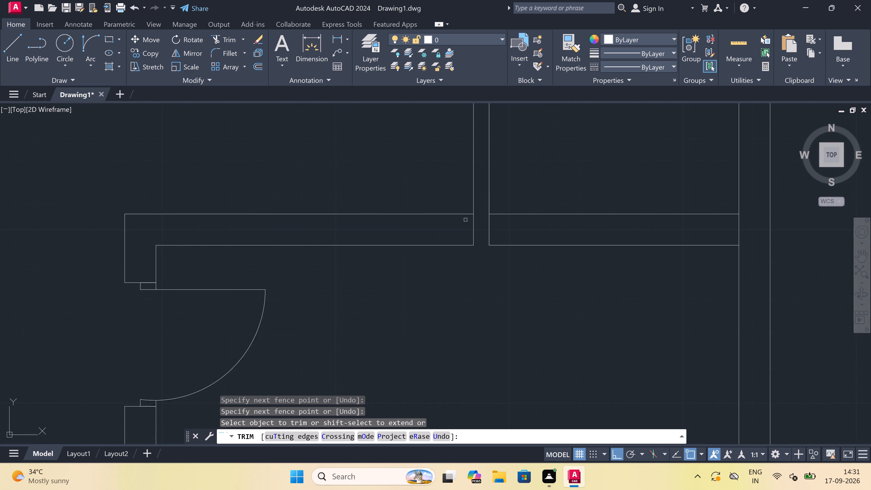
pyautogui.click(462, 233)
pyautogui.click(538, 232)
# Trim the right outer wall's inner line across its junction with the room's upper wall.
pyautogui.scroll(-3, 518, 235)
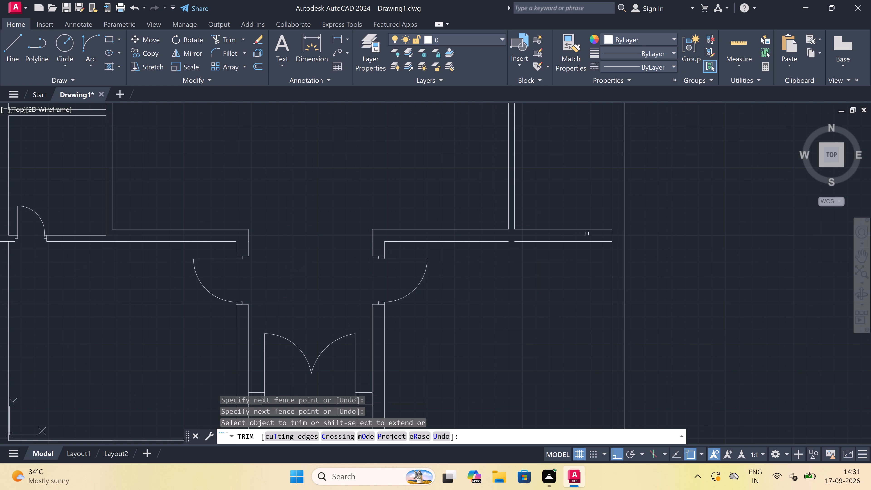
pyautogui.scroll(1, 595, 233)
pyautogui.click(601, 235)
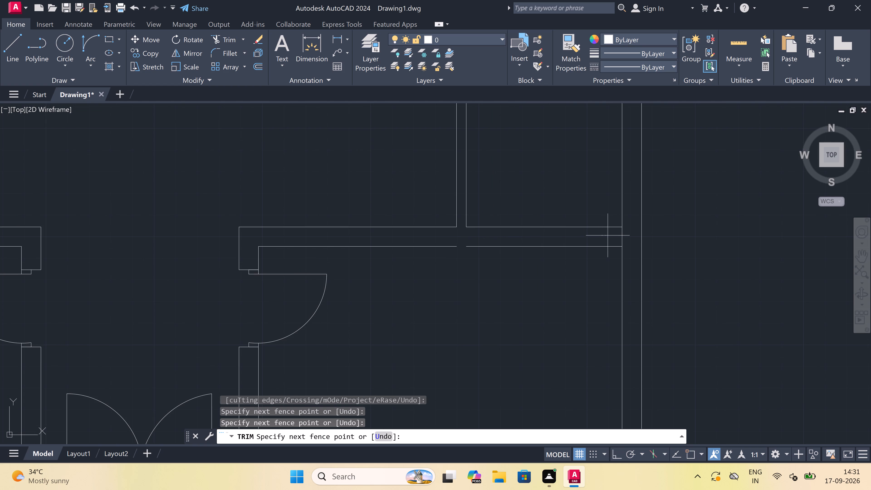
pyautogui.click(624, 235)
pyautogui.press('Escape')
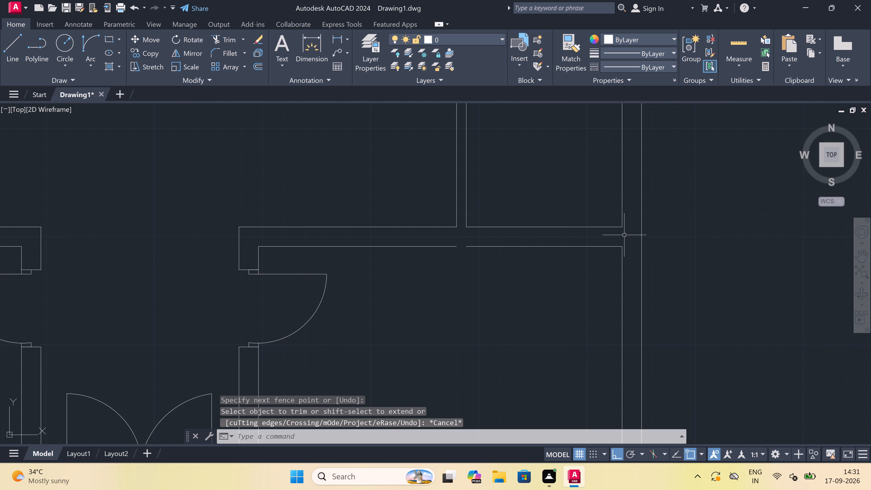
# Extend both pieces of the upper wall's lower line, bridging the gap below the vertical partition.
pyautogui.write('ex')
pyautogui.press('space')
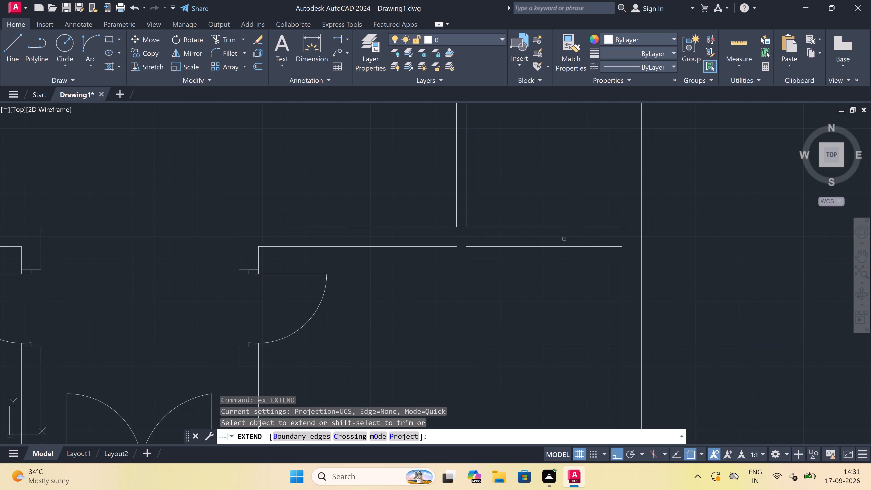
pyautogui.click(564, 239)
pyautogui.click(489, 271)
pyautogui.click(487, 270)
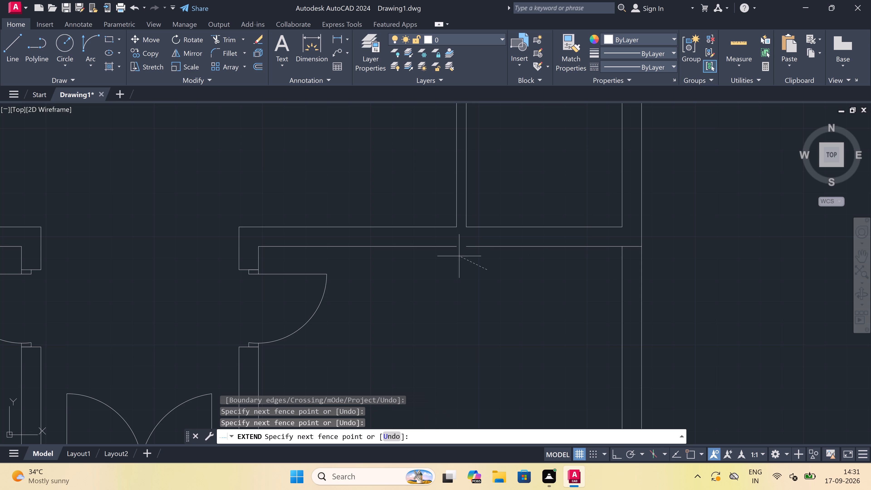
pyautogui.click(433, 240)
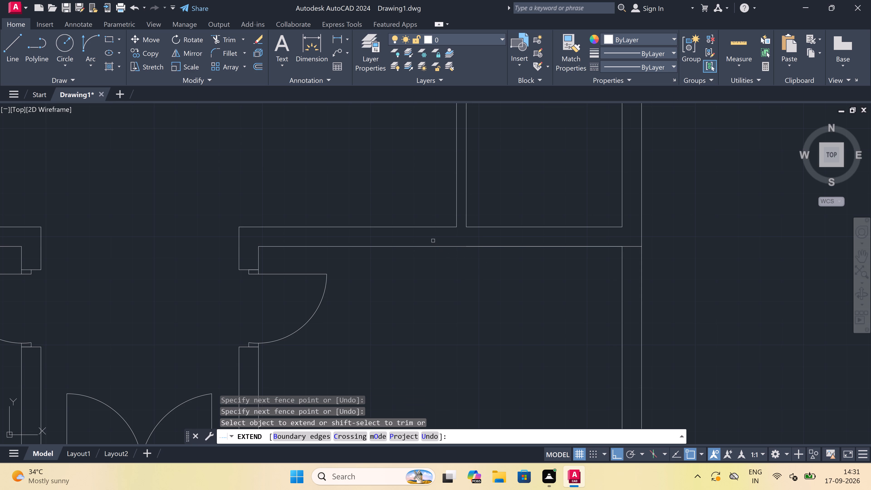
pyautogui.press('Escape')
# Trim the extended line's overrun inside the right outer wall.
pyautogui.write('tr')
pyautogui.press('space')
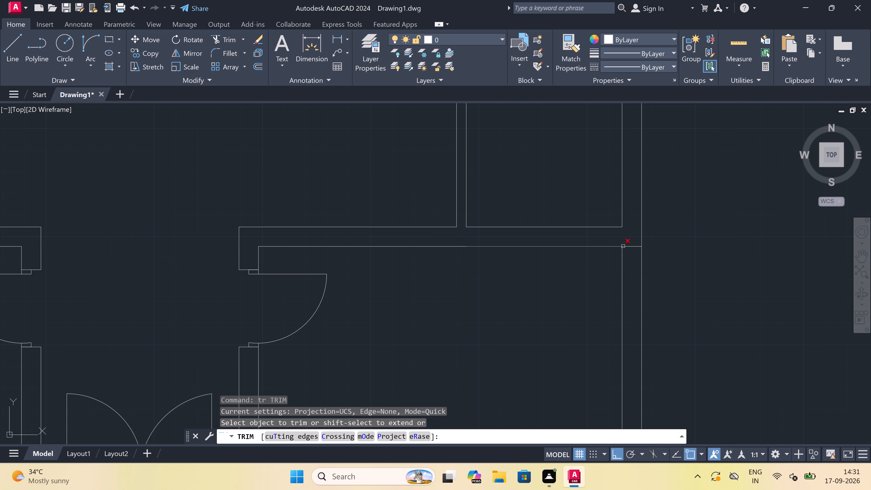
pyautogui.click(629, 247)
pyautogui.press('Escape')
# Delete the two vertical partition lines near the right side of the central hall.
pyautogui.scroll(-2, 511, 249)
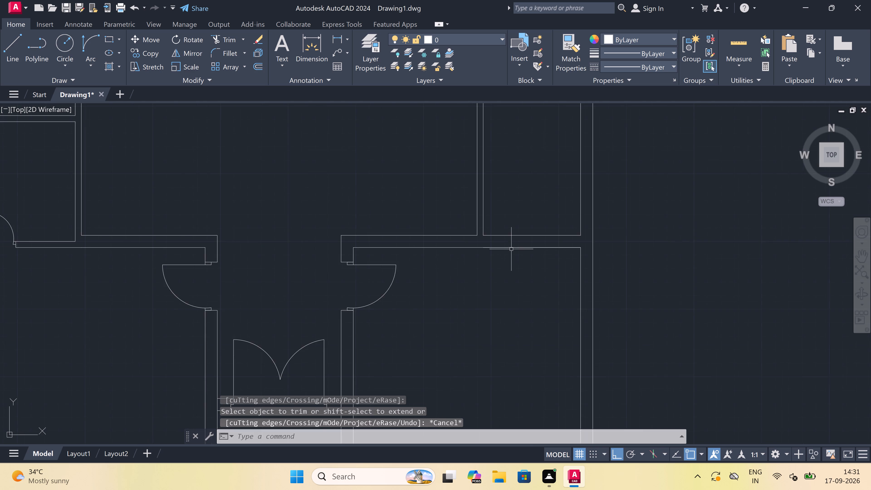
pyautogui.scroll(-2, 509, 251)
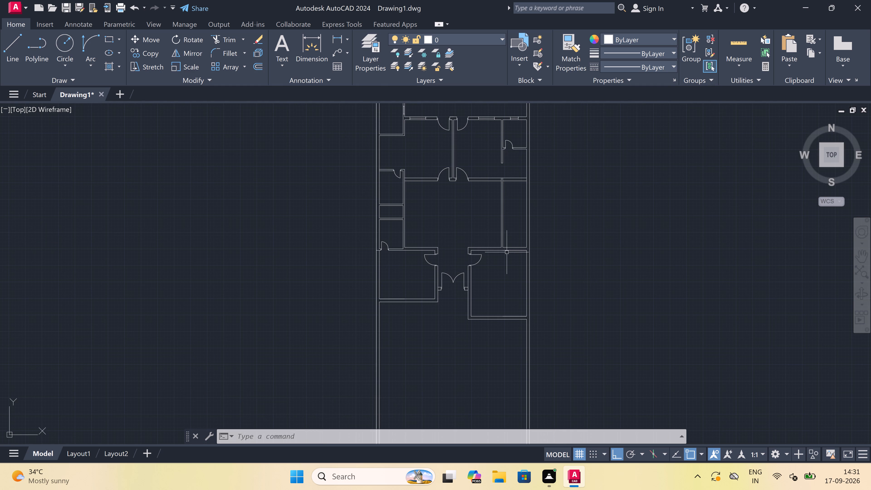
pyautogui.scroll(-2, 494, 255)
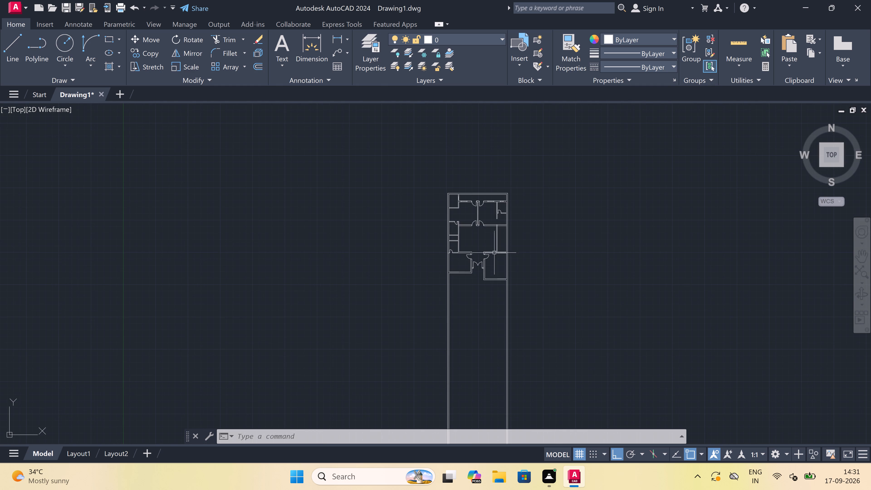
pyautogui.scroll(3, 496, 245)
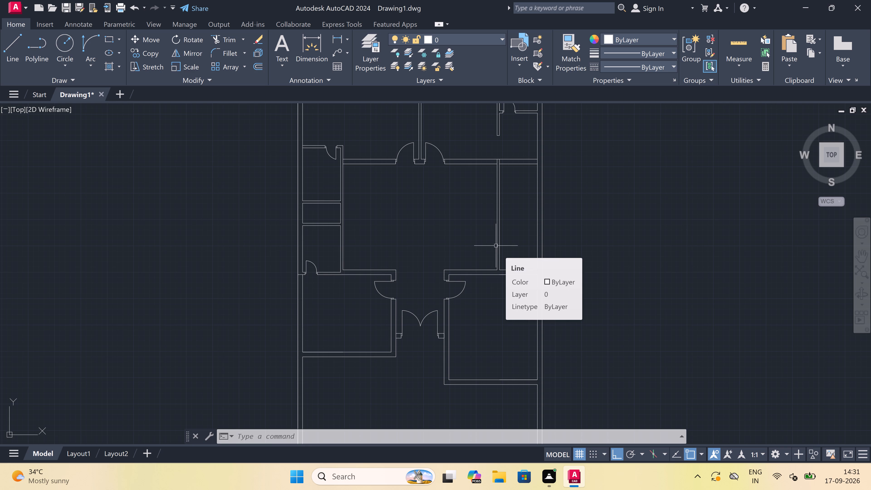
pyautogui.scroll(-1, 495, 246)
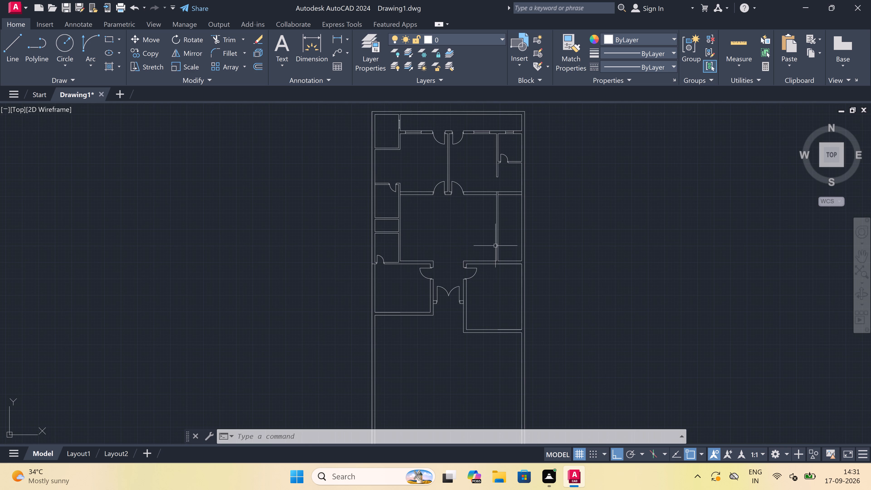
pyautogui.scroll(2, 495, 246)
pyautogui.scroll(-2, 495, 246)
pyautogui.scroll(3, 497, 221)
pyautogui.click(505, 224)
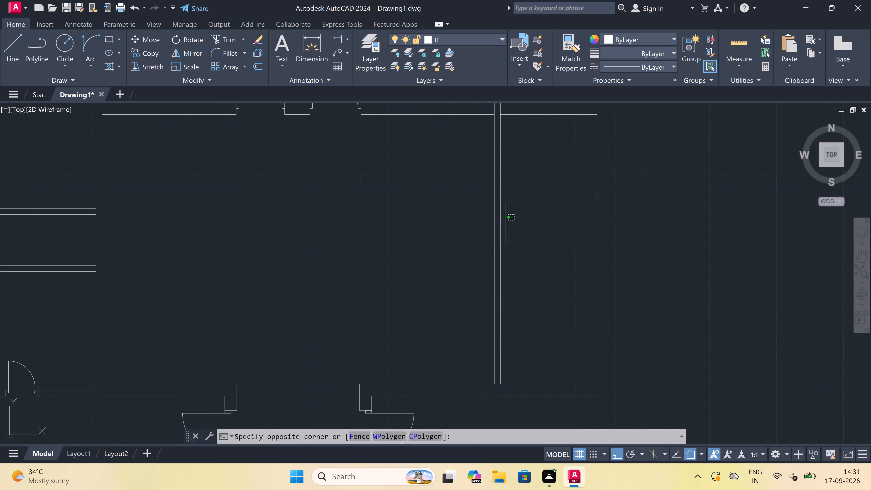
pyautogui.click(405, 277)
pyautogui.click(405, 279)
pyautogui.scroll(-2, 405, 279)
pyautogui.scroll(1, 405, 279)
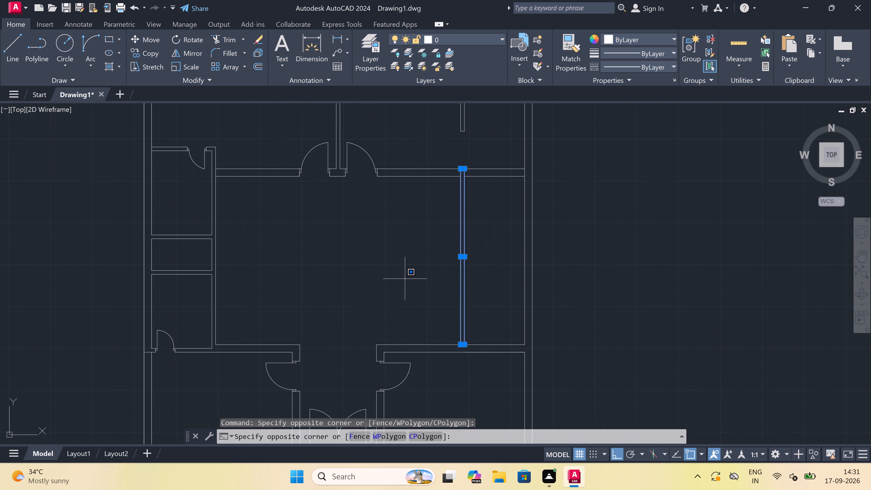
pyautogui.press('Delete')
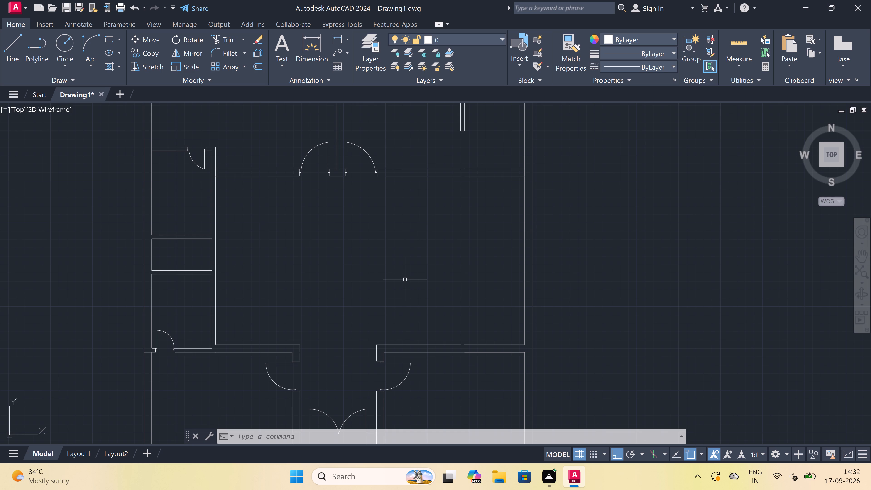
# Draw a 5'6" horizontal line leftward from the hall's upper-right inner corner along its upper wall.
pyautogui.write('l')
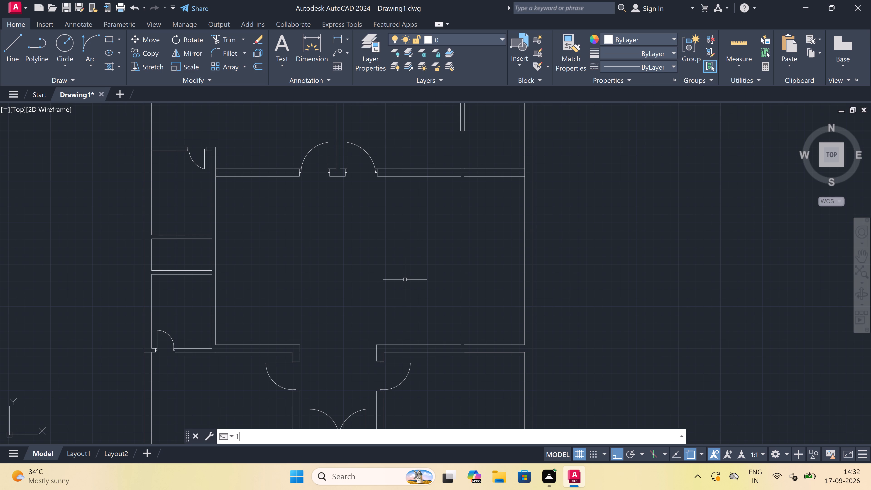
pyautogui.press('space')
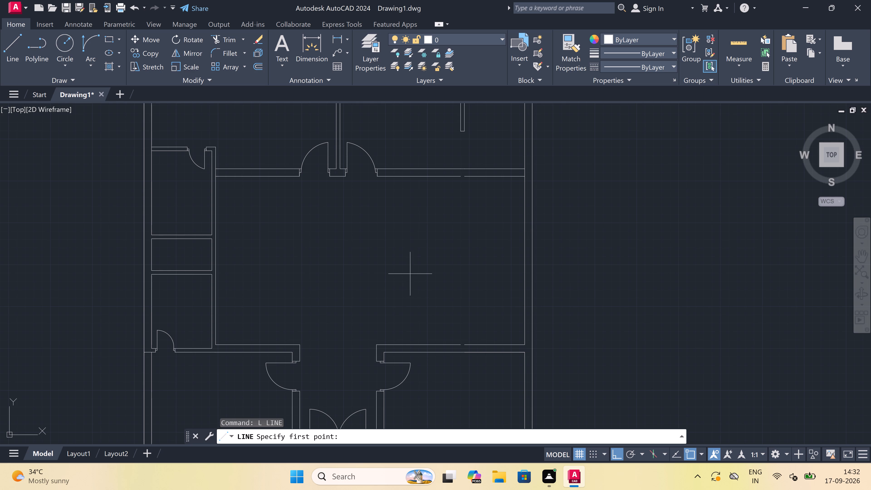
pyautogui.click(522, 176)
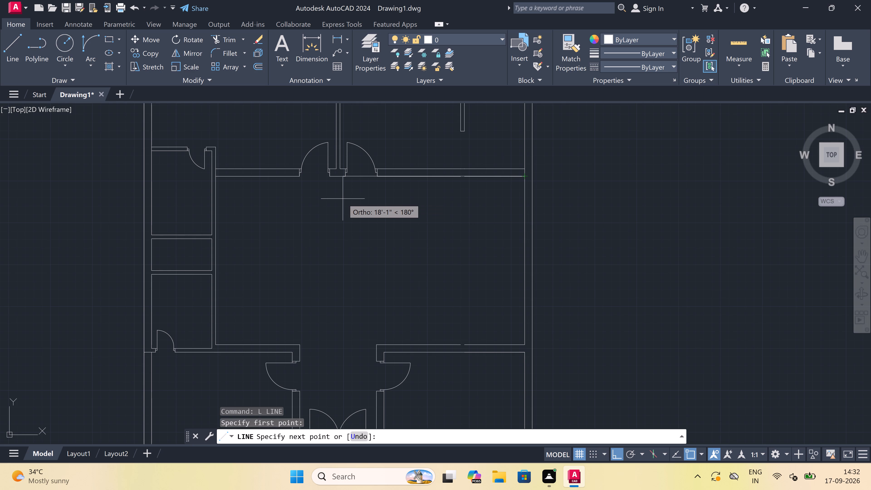
pyautogui.write("5'6")
pyautogui.write('"')
pyautogui.press('space')
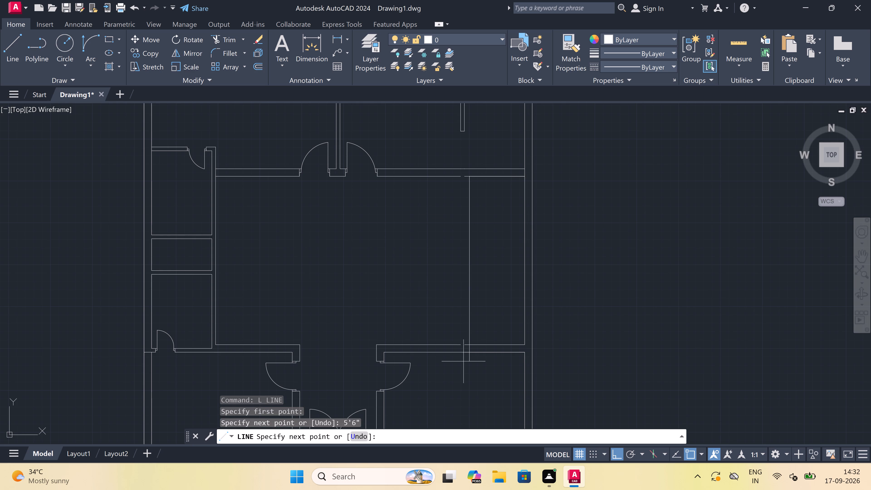
# Continue the line 5'7.5" downward from the hall's upper wall, then across to the right outer wall's inner line.
pyautogui.scroll(1, 454, 221)
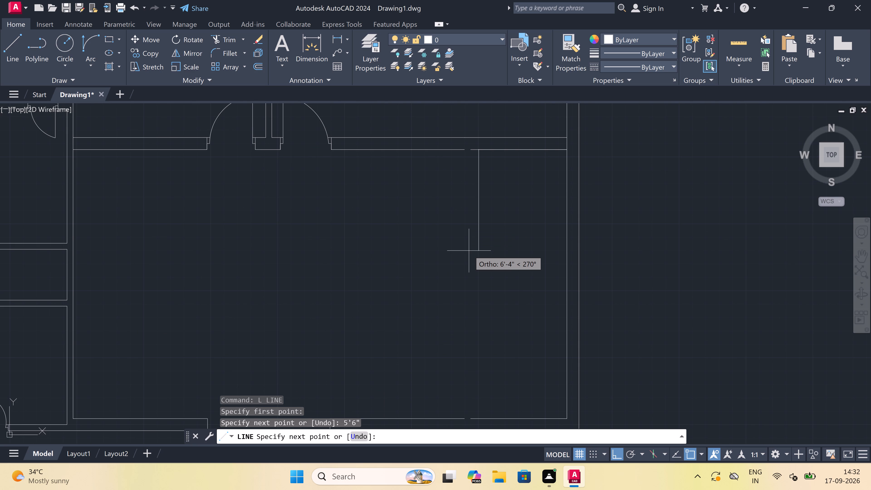
pyautogui.press('5')
pyautogui.press("'")
pyautogui.write('7.5')
pyautogui.write('"')
pyautogui.press('space')
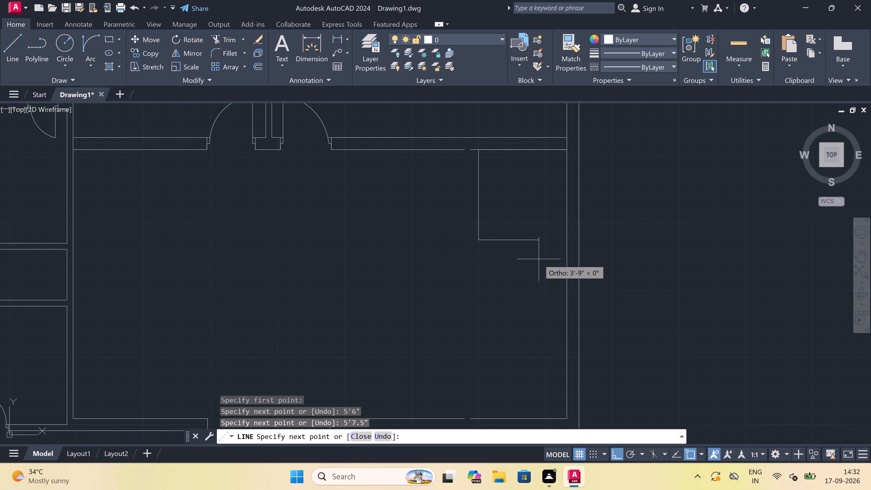
pyautogui.doubleClick(563, 240)
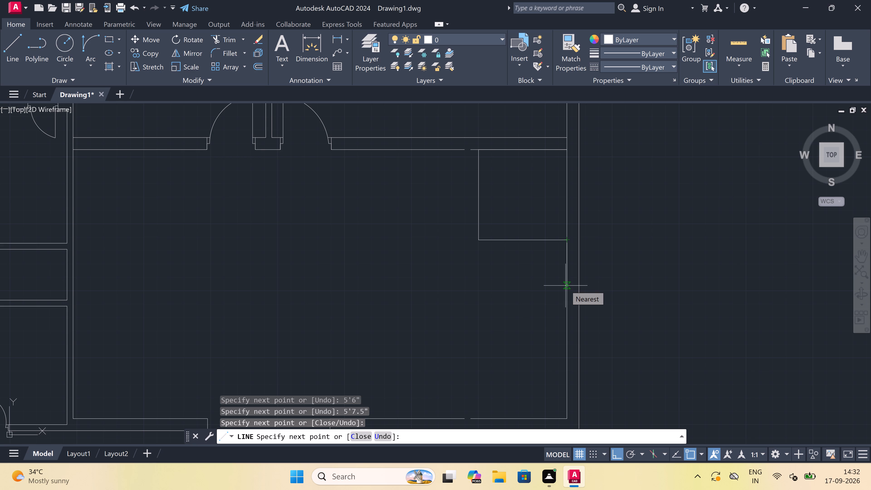
# Continue the line 4.5" down the outer wall and back left below the small room's lower-left corner, connecting it to that corner.
pyautogui.press('4')
pyautogui.write('.5')
pyautogui.write('"')
pyautogui.press('space')
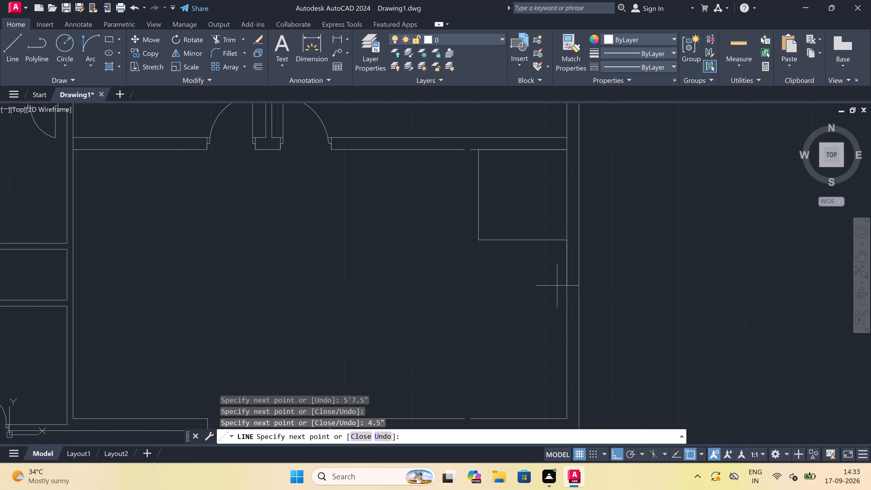
pyautogui.scroll(-2, 528, 303)
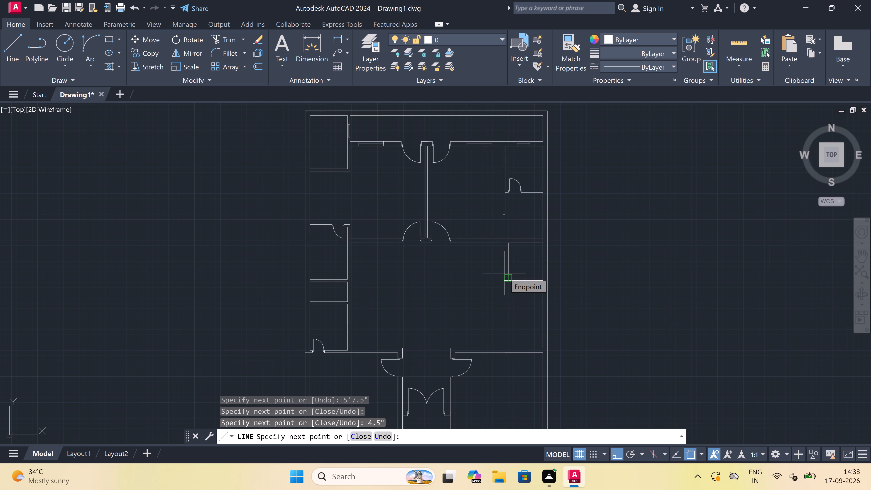
pyautogui.scroll(4, 506, 266)
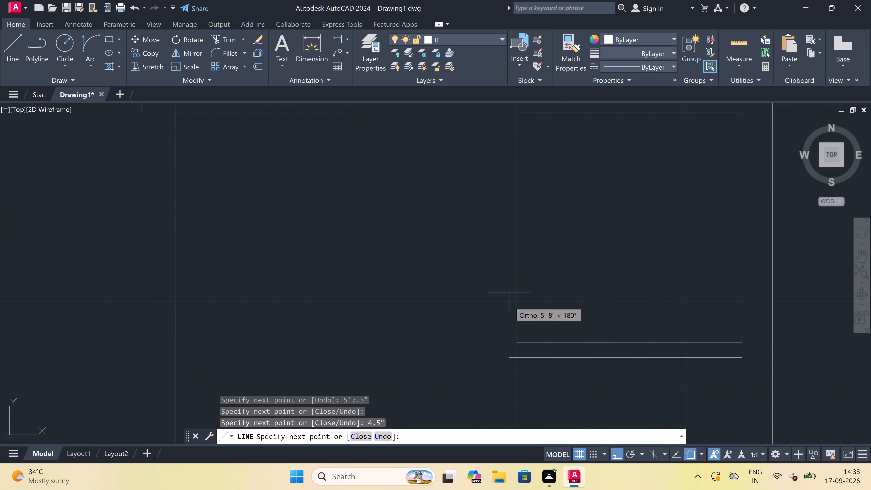
pyautogui.click(518, 359)
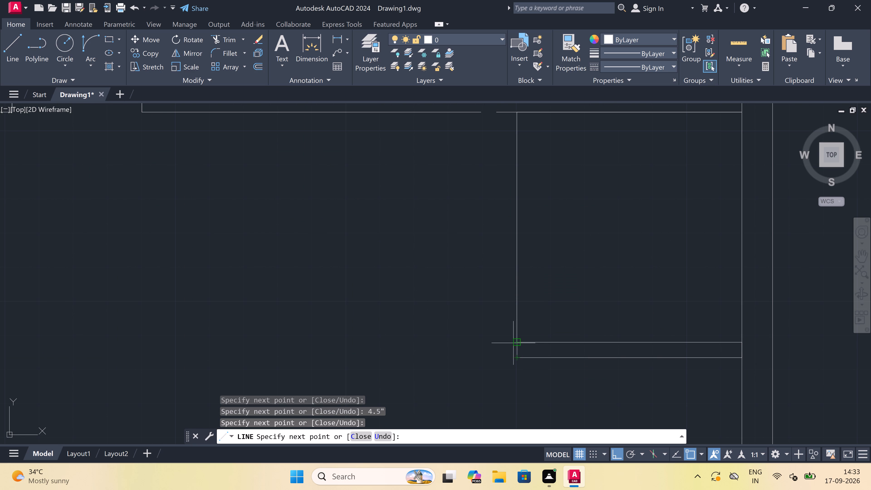
pyautogui.click(514, 342)
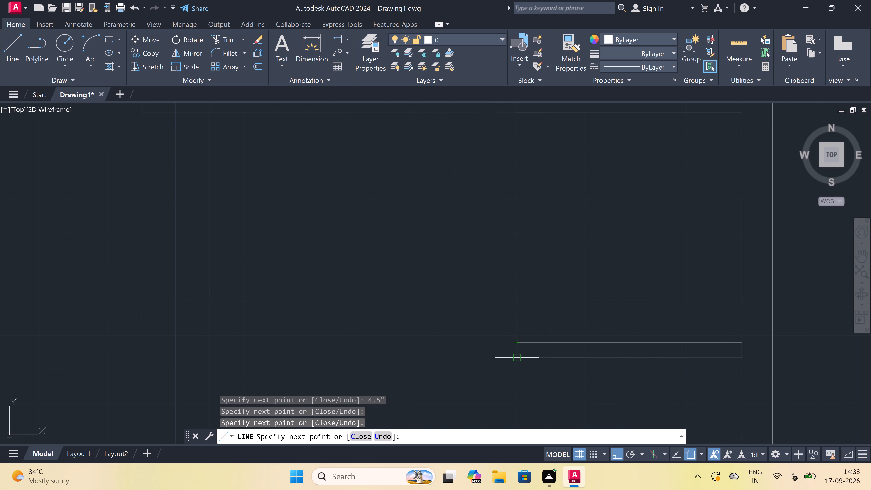
pyautogui.click(516, 358)
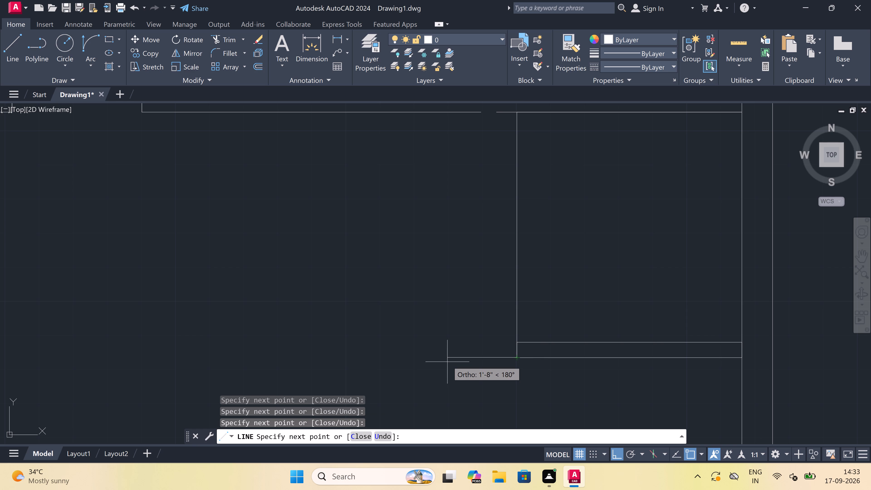
# Continue the line 4.5" leftward and up to the upper wall, forming the outer face of the small room's vertical partition.
pyautogui.press('4')
pyautogui.write('.5')
pyautogui.write('"')
pyautogui.press('space')
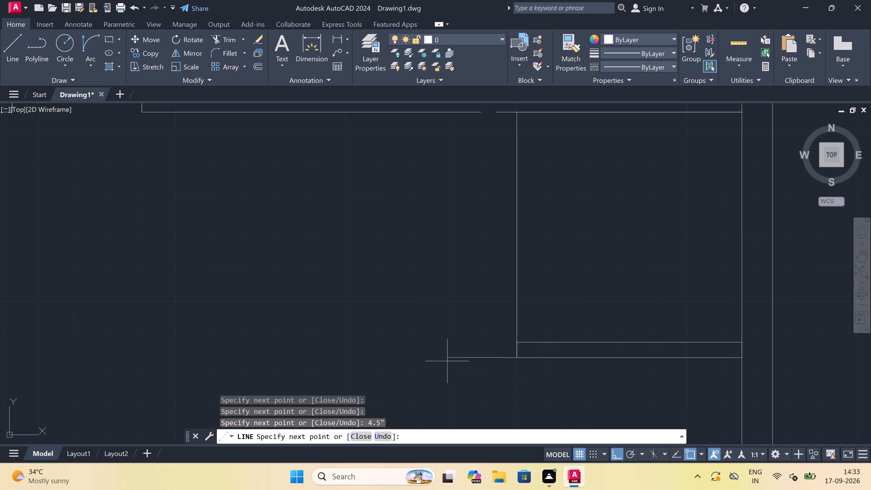
pyautogui.scroll(-2, 447, 361)
pyautogui.scroll(3, 461, 262)
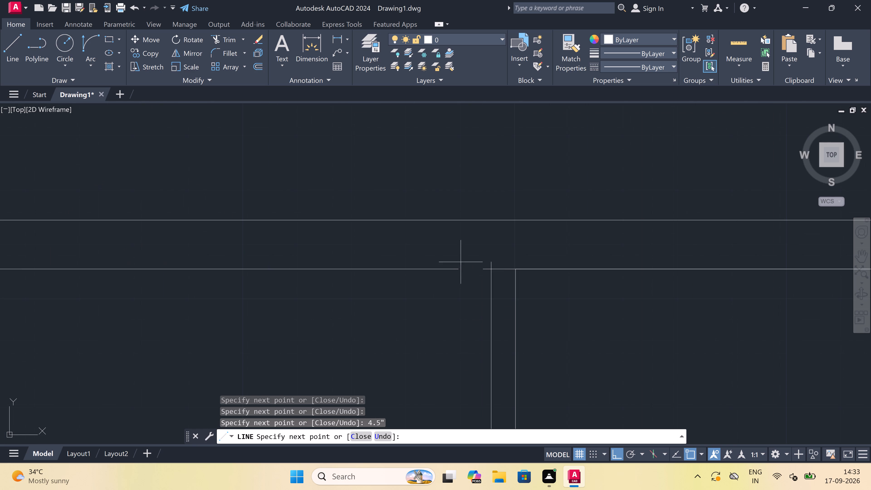
pyautogui.scroll(3, 494, 269)
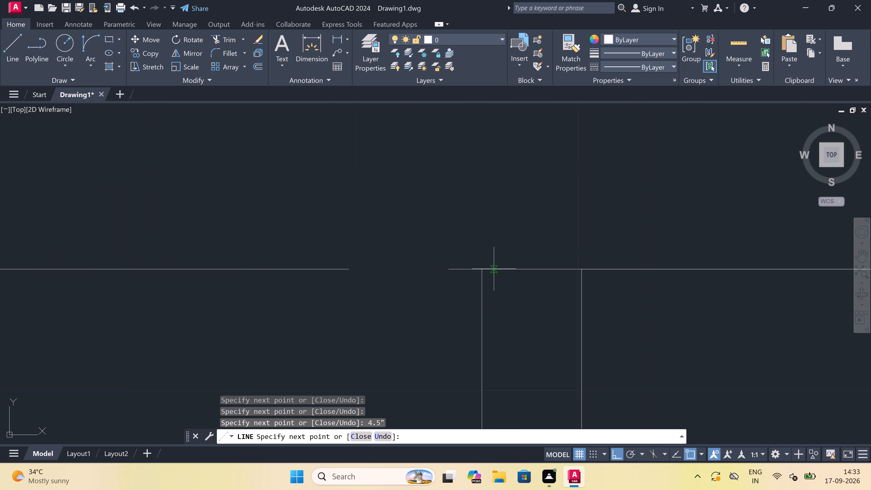
pyautogui.click(480, 271)
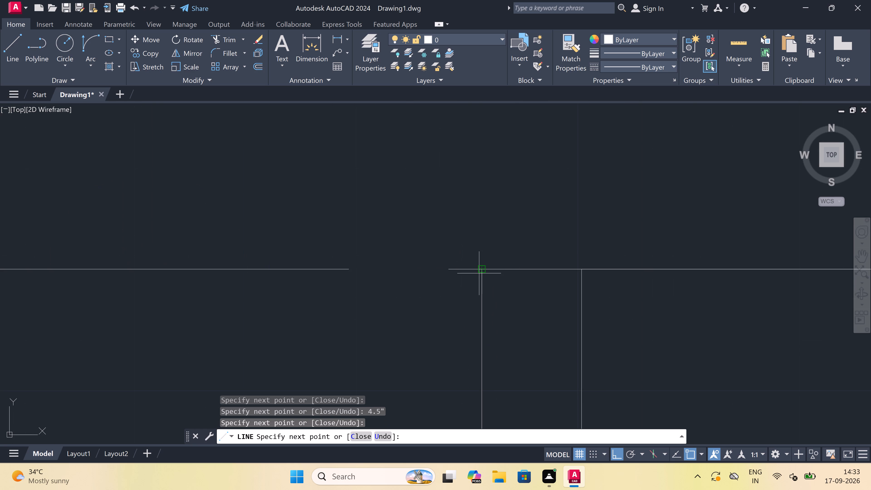
pyautogui.press('Escape')
# Extend the upper wall's lower line rightward to close the gap beside the new vertical partition.
pyautogui.write('ex')
pyautogui.press('space')
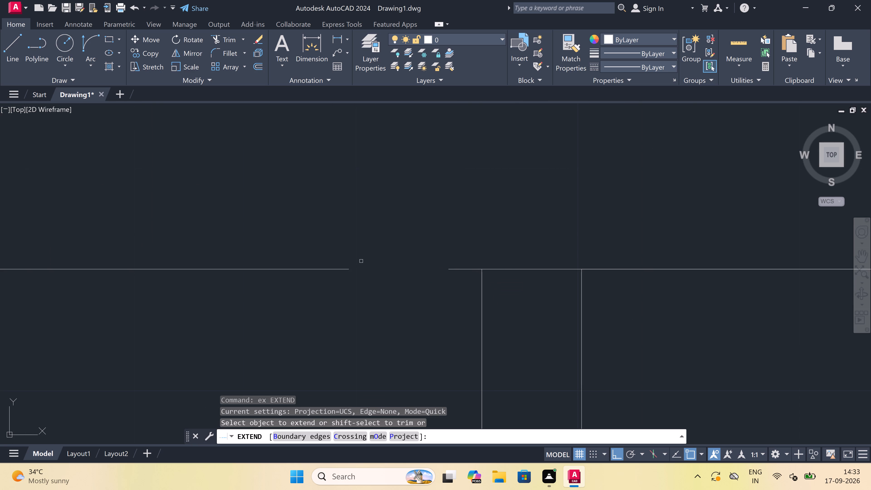
pyautogui.click(342, 255)
pyautogui.click(314, 308)
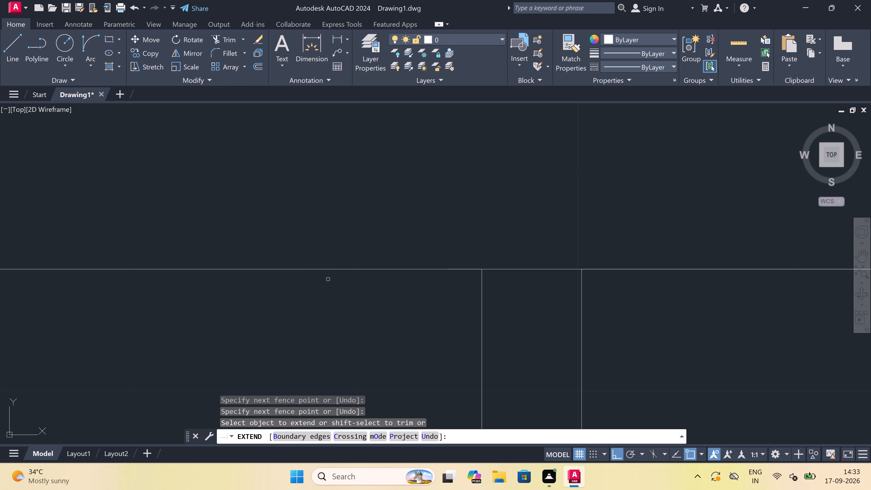
pyautogui.scroll(-4, 349, 253)
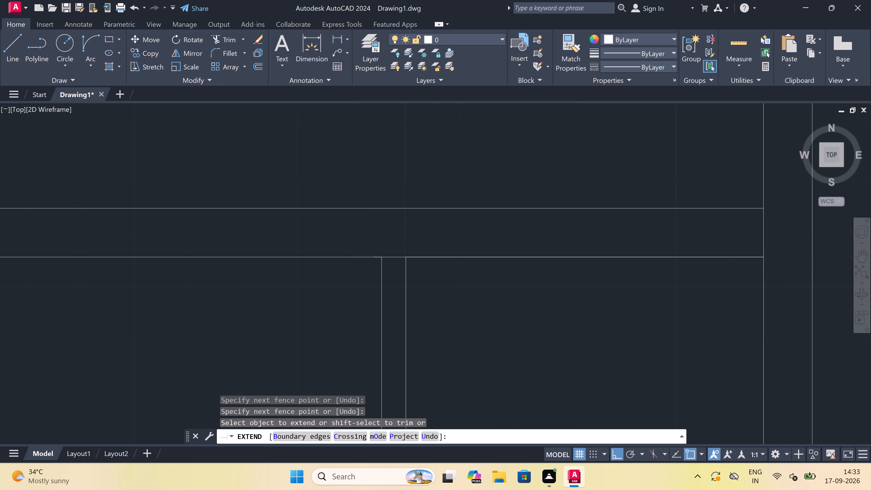
pyautogui.scroll(-2, 349, 253)
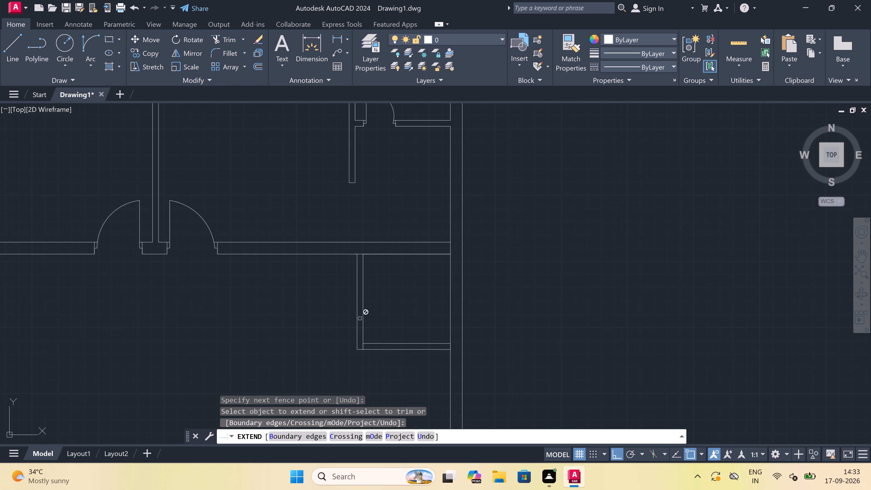
pyautogui.press('Escape')
# Trim the short connecting line inside the new partition's lower-left corner.
pyautogui.write('tr')
pyautogui.press('space')
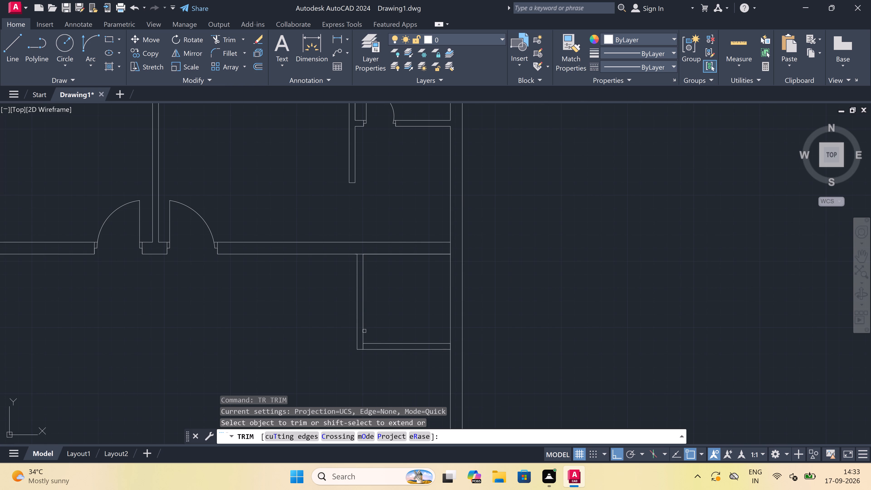
pyautogui.scroll(3, 364, 342)
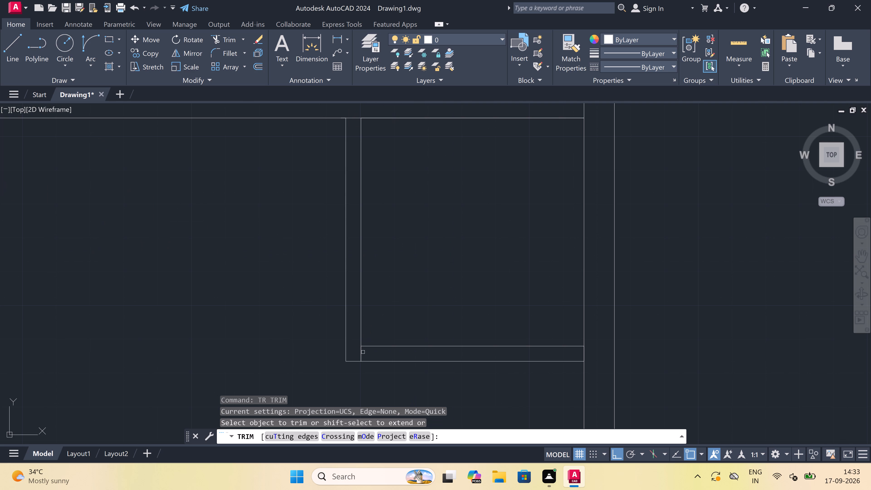
pyautogui.click(362, 352)
pyautogui.click(362, 352)
pyautogui.press('Escape')
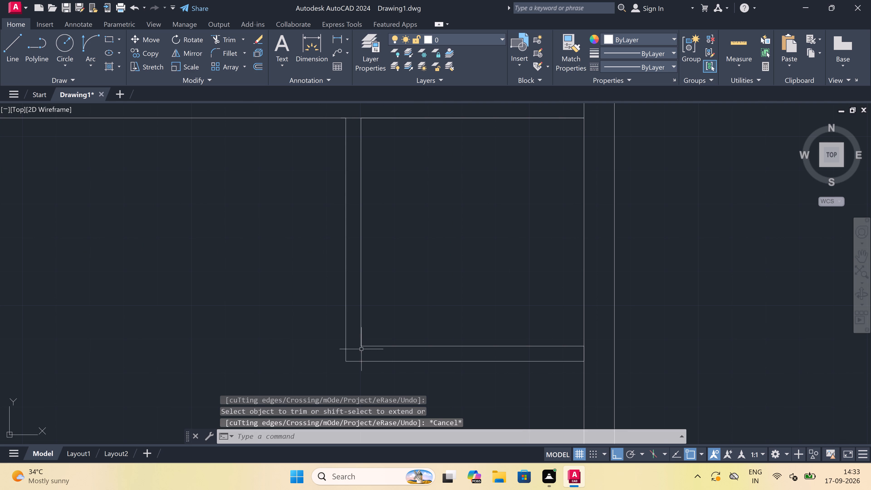
# Draw a 5'1.5" horizontal line leftward along the upper wall from the top of the new partition's outer line.
pyautogui.scroll(-3, 369, 317)
pyautogui.scroll(1, 372, 318)
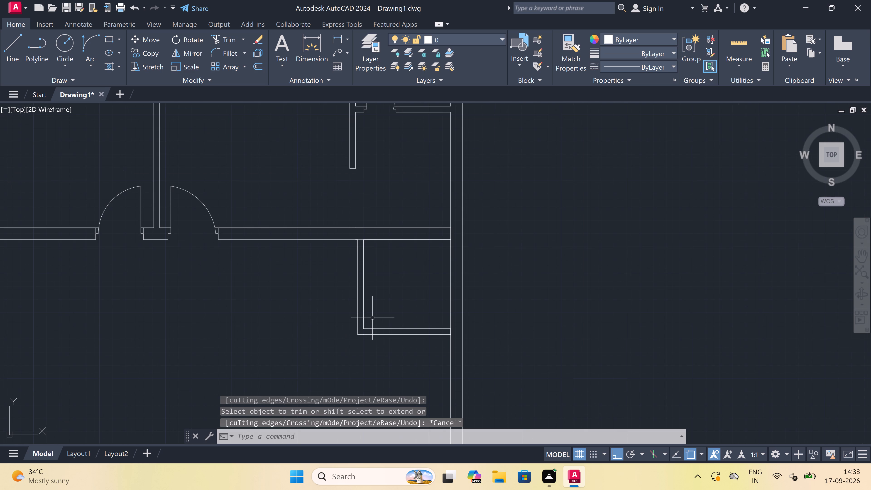
pyautogui.write('l')
pyautogui.press('space')
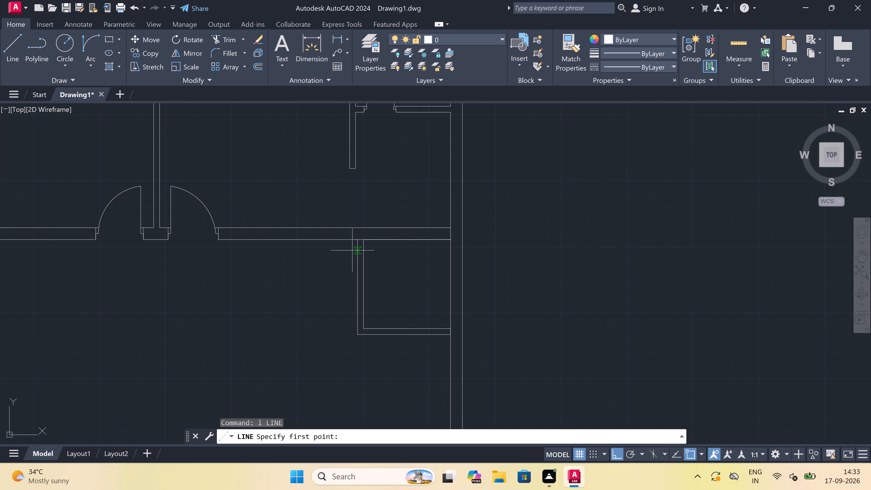
pyautogui.click(357, 240)
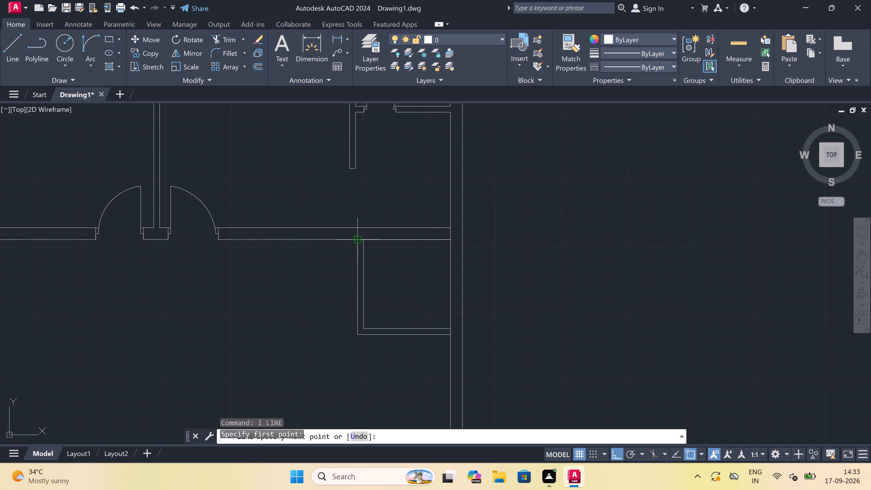
pyautogui.scroll(-3, 270, 256)
pyautogui.scroll(3, 247, 257)
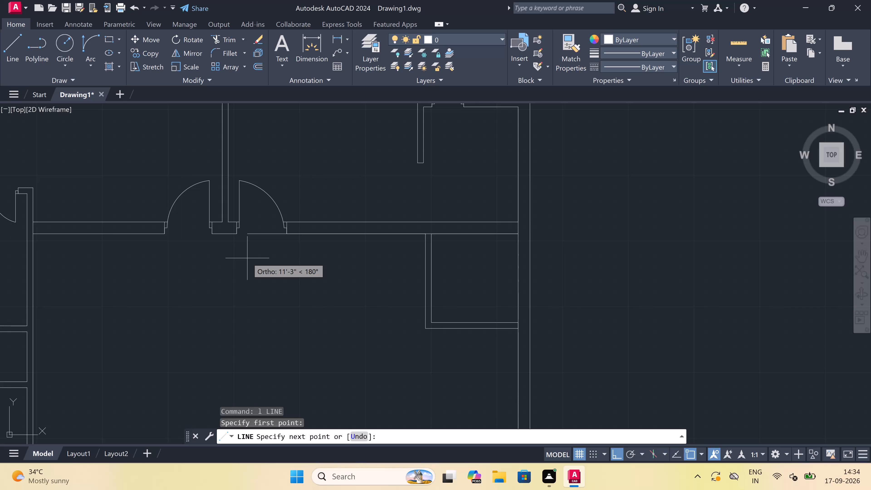
pyautogui.write("5'")
pyautogui.write('1.')
pyautogui.write('5"')
pyautogui.press('space')
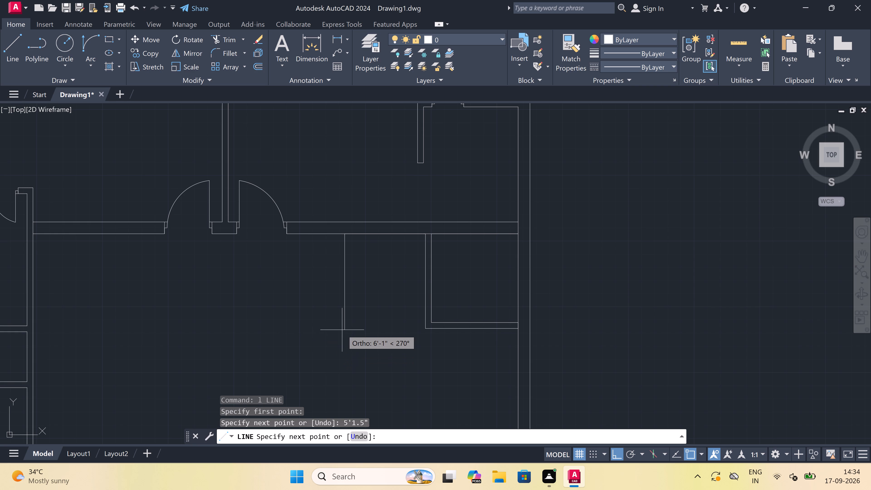
# Continue the line 5'7.5" downward and then rightward to meet the existing vertical partition, closing the second small room's inner outline.
pyautogui.write("5'")
pyautogui.press('7')
pyautogui.press('.')
pyautogui.write('5"')
pyautogui.press('space')
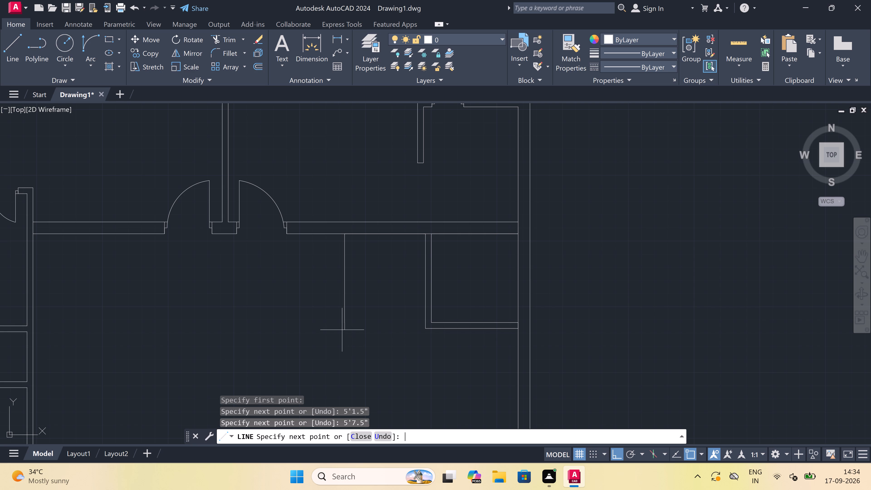
pyautogui.scroll(3, 411, 324)
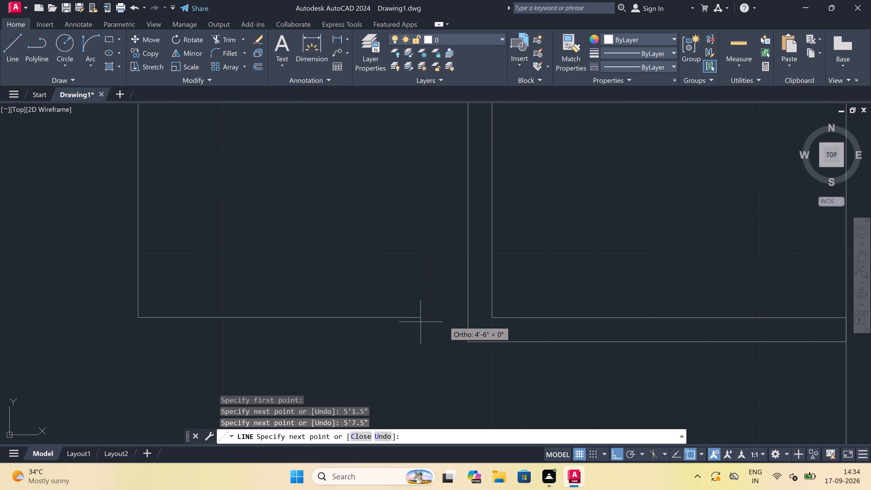
pyautogui.click(465, 319)
pyautogui.press('Escape')
# Draw the second room's outer face from the first room's lower-left corner leftward, 4.5" past the inner corner, and up to the upper wall.
pyautogui.press('space')
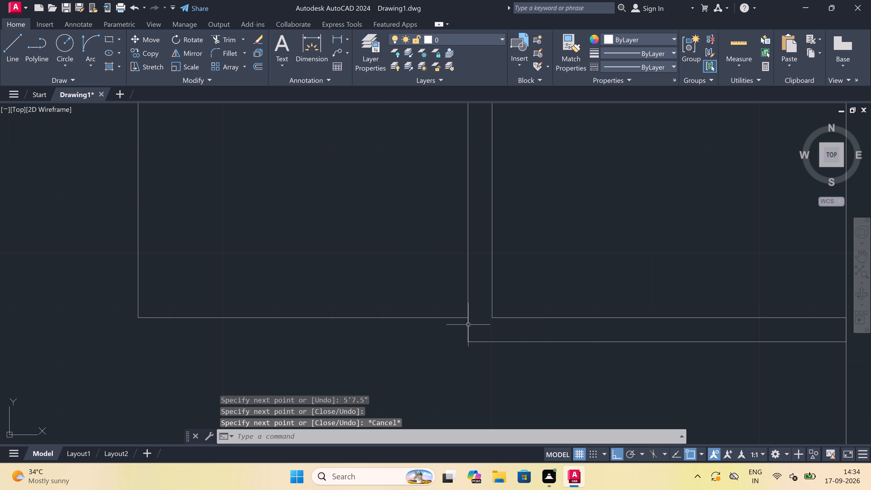
pyautogui.click(470, 342)
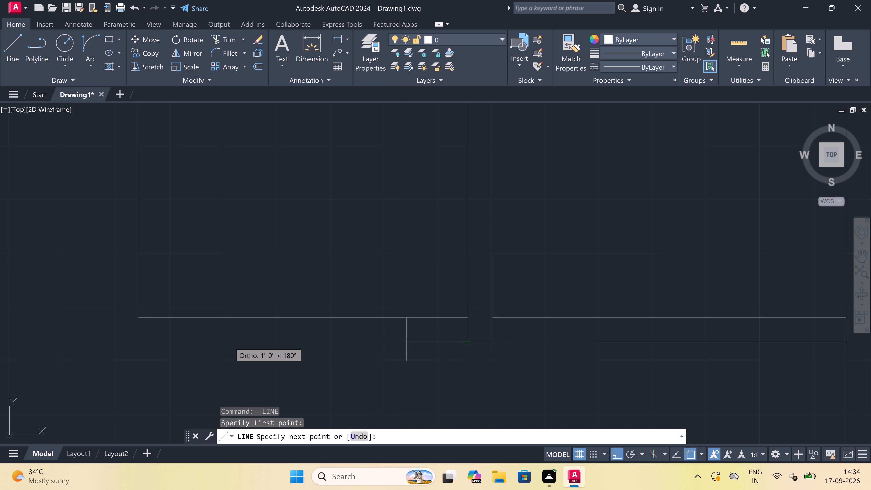
pyautogui.scroll(2, 78, 321)
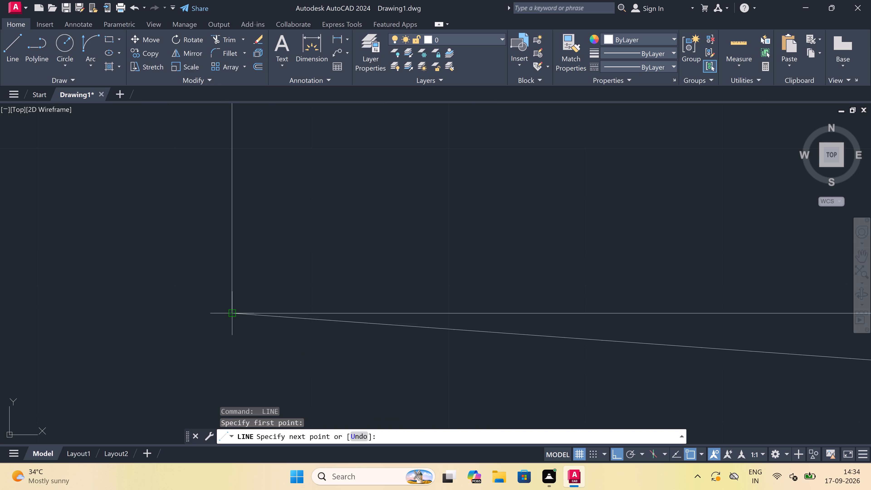
pyautogui.click(232, 375)
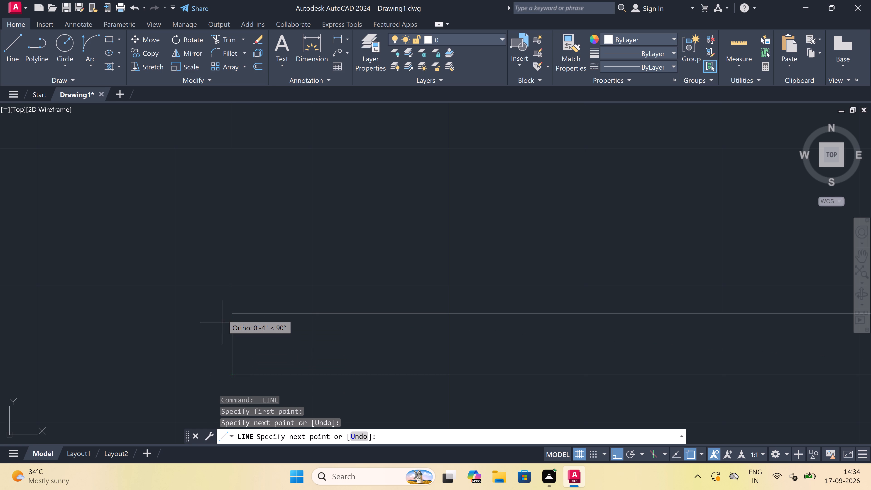
pyautogui.click(231, 316)
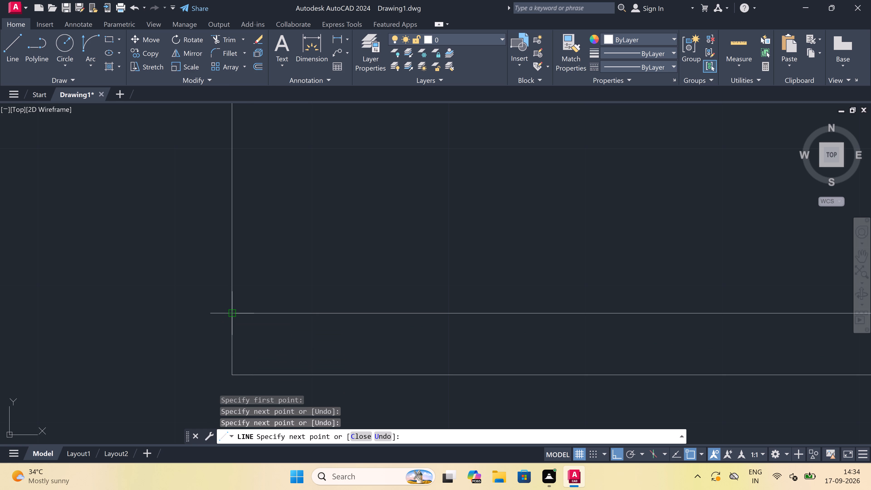
pyautogui.click(232, 375)
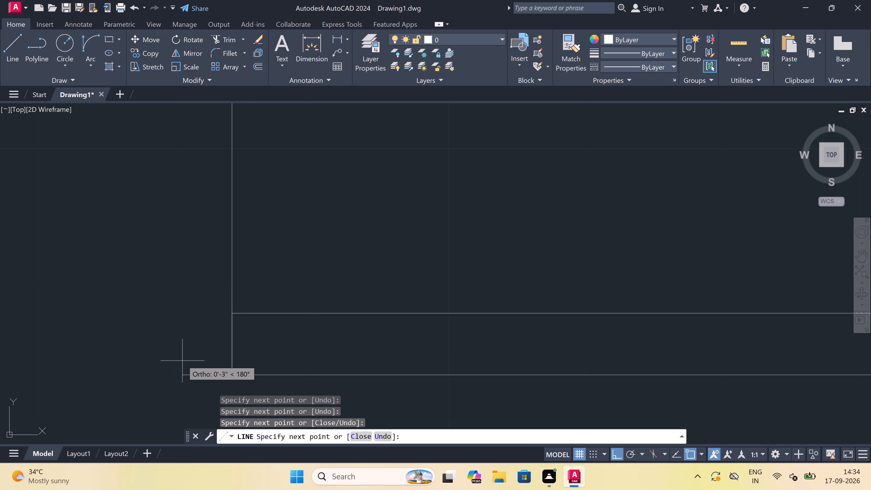
pyautogui.write('4.5"')
pyautogui.press('space')
pyautogui.scroll(-2, 182, 360)
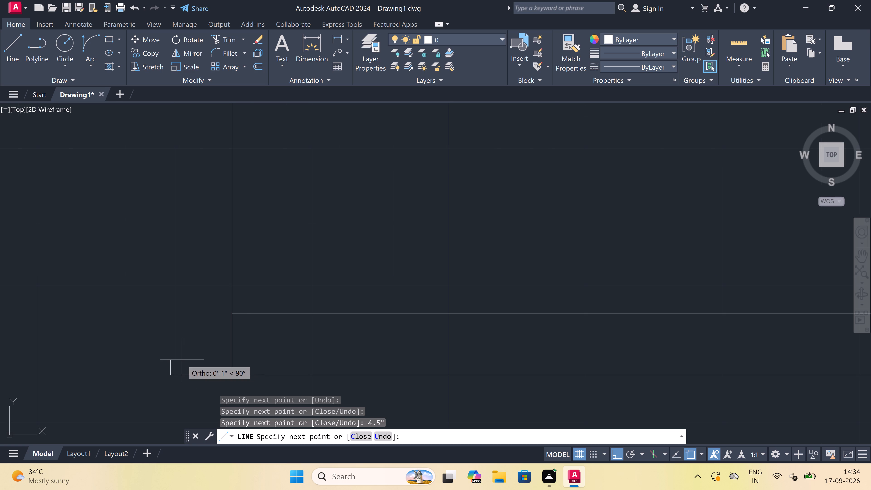
pyautogui.scroll(-1, 182, 360)
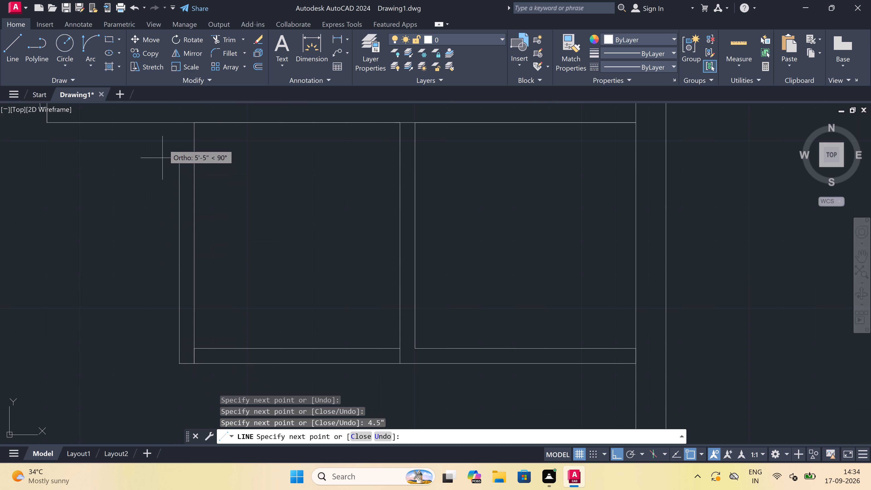
pyautogui.scroll(2, 172, 122)
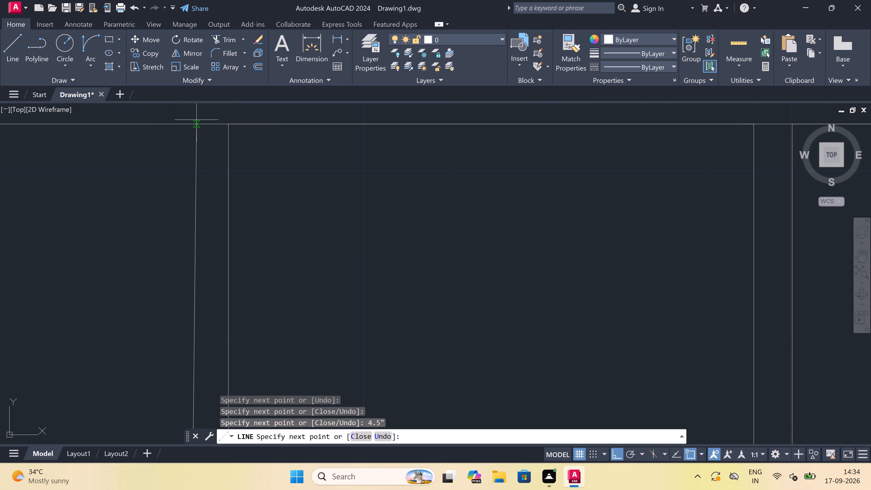
pyautogui.scroll(2, 193, 122)
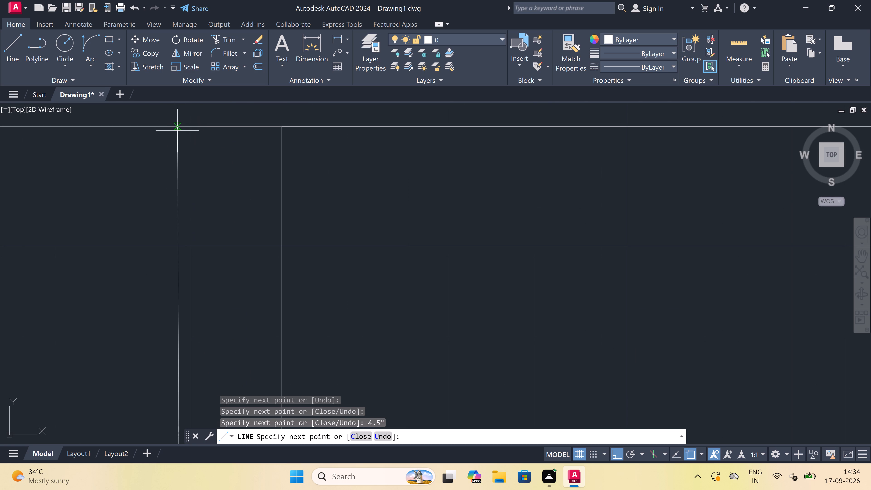
pyautogui.click(183, 125)
pyautogui.press('Escape')
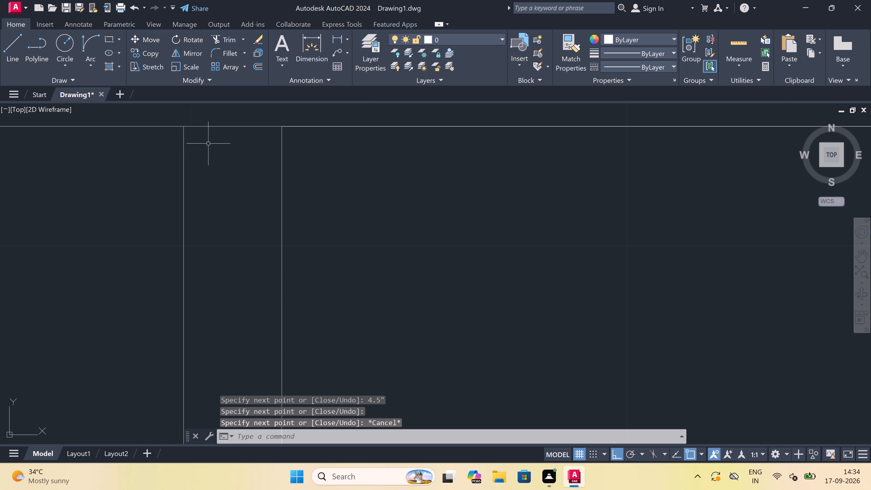
# Draw two short lines across the right room's bottom partition, one at the middle partition's right face and one nearer the outer wall.
pyautogui.scroll(-7, 243, 143)
pyautogui.scroll(1, 256, 194)
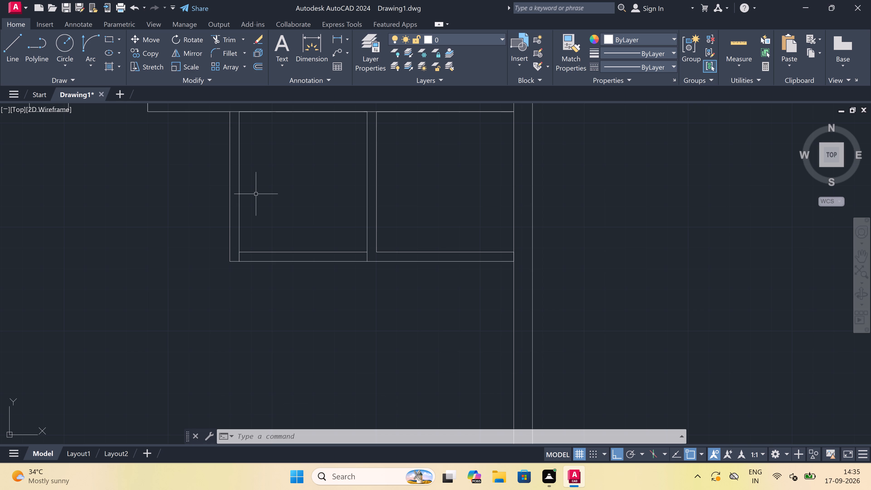
pyautogui.write('l')
pyautogui.press('space')
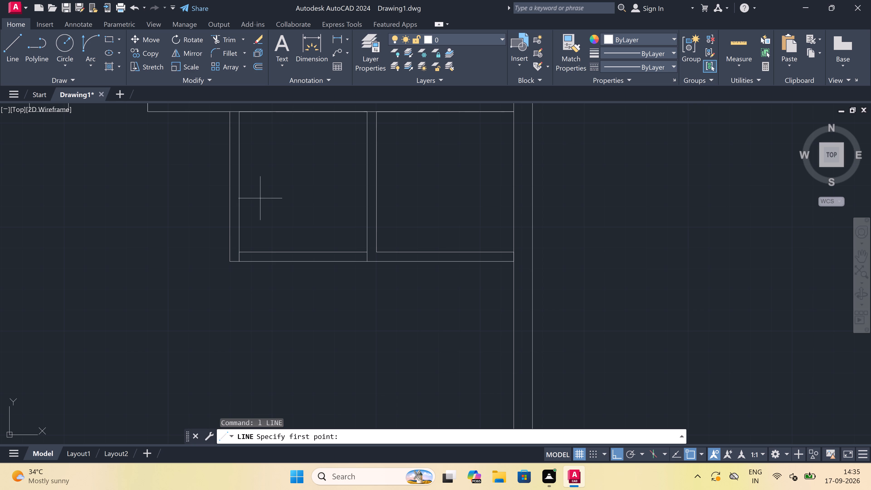
pyautogui.scroll(1, 392, 246)
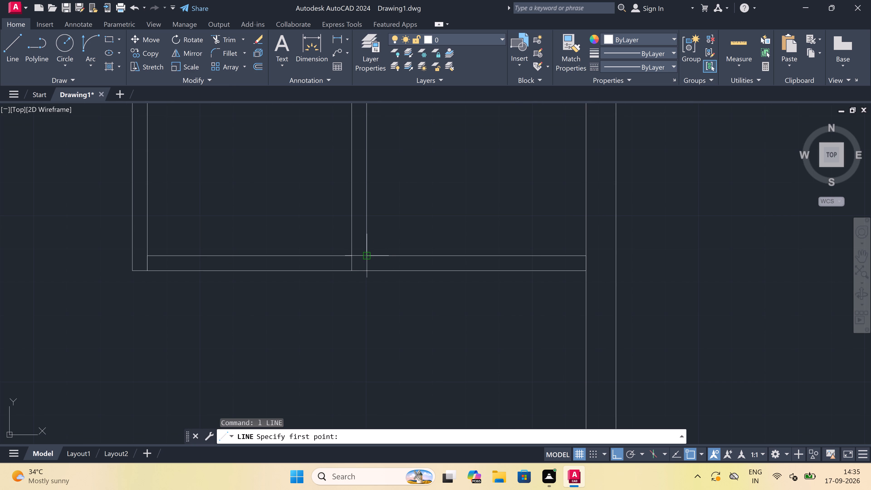
pyautogui.click(366, 256)
pyautogui.click(368, 271)
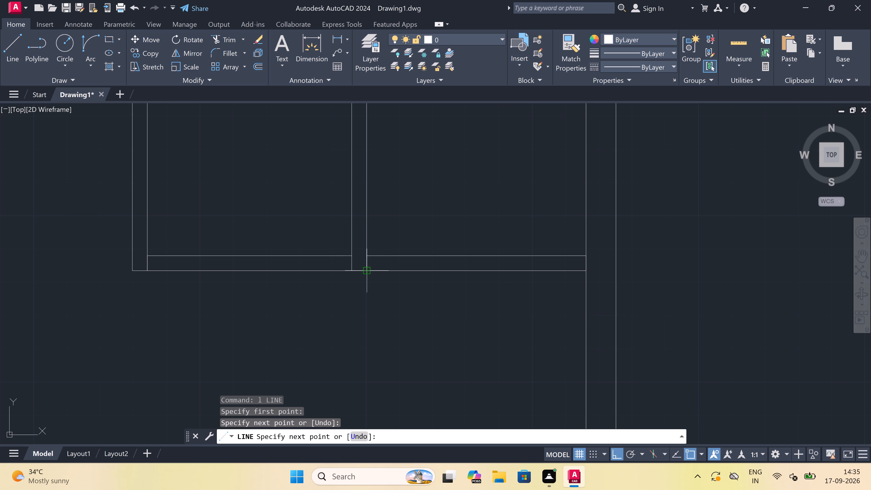
pyautogui.press('Escape')
pyautogui.press('space')
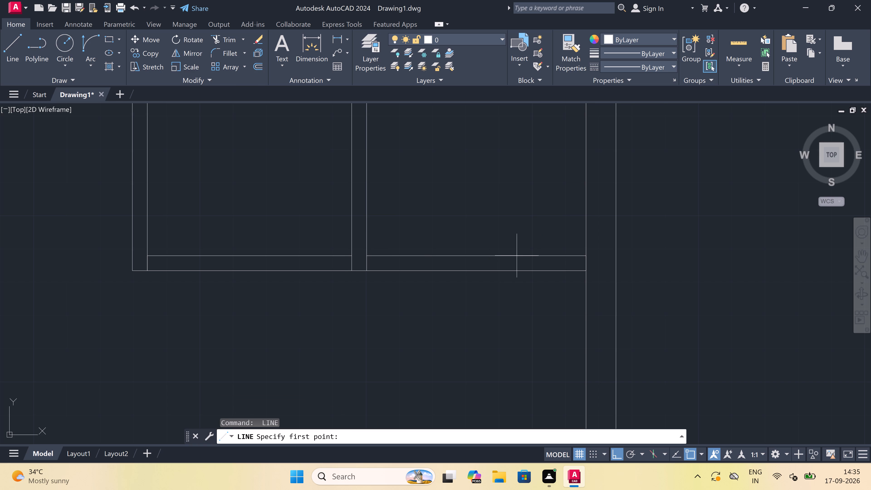
pyautogui.click(519, 255)
pyautogui.click(516, 272)
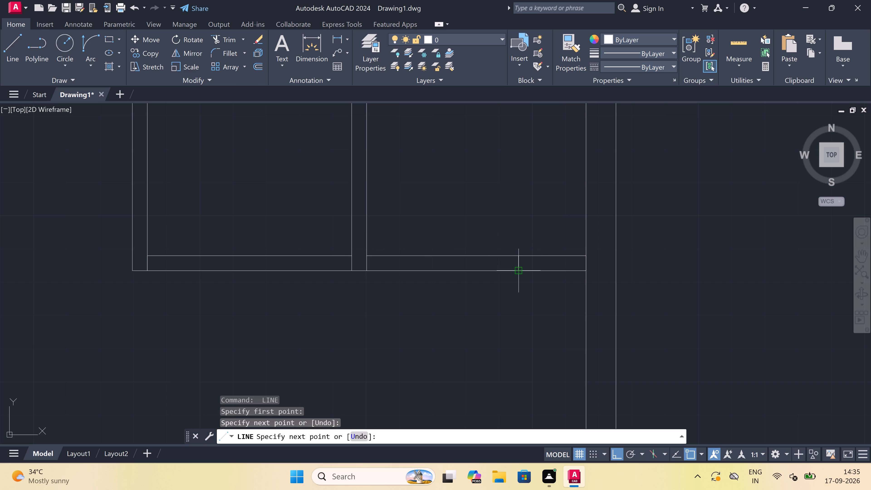
pyautogui.press('Escape')
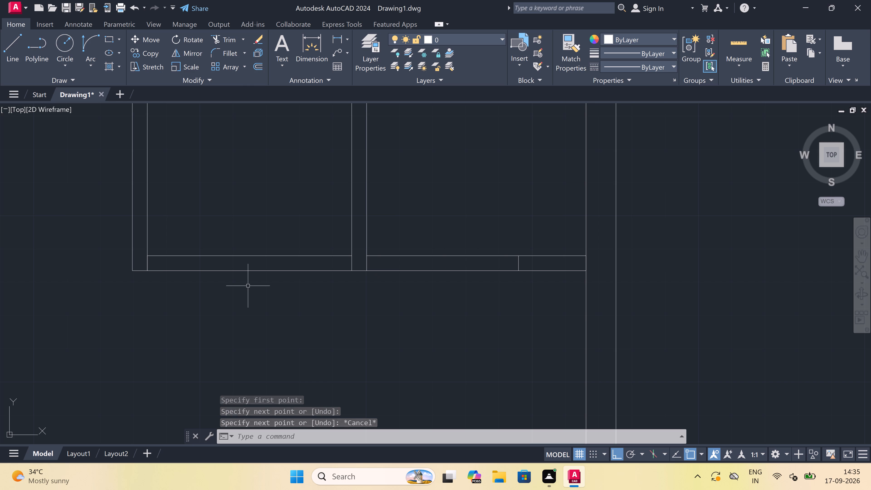
# Draw two short horizontal lines across the left room's left partition to mark the upper and lower ends of an opening.
pyautogui.scroll(-2, 233, 285)
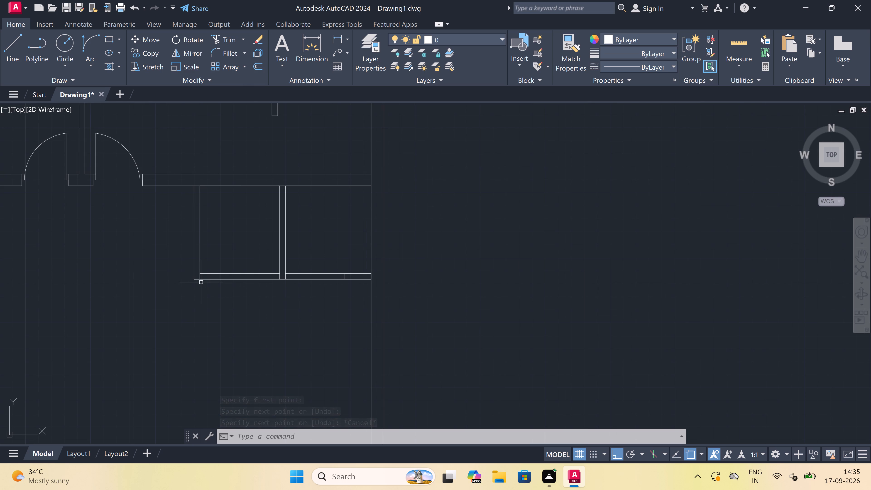
pyautogui.scroll(1, 182, 217)
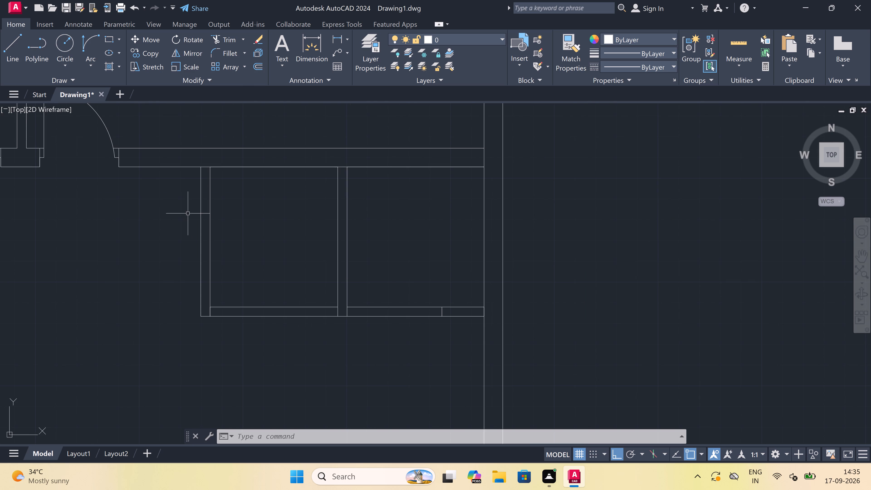
pyautogui.scroll(2, 196, 199)
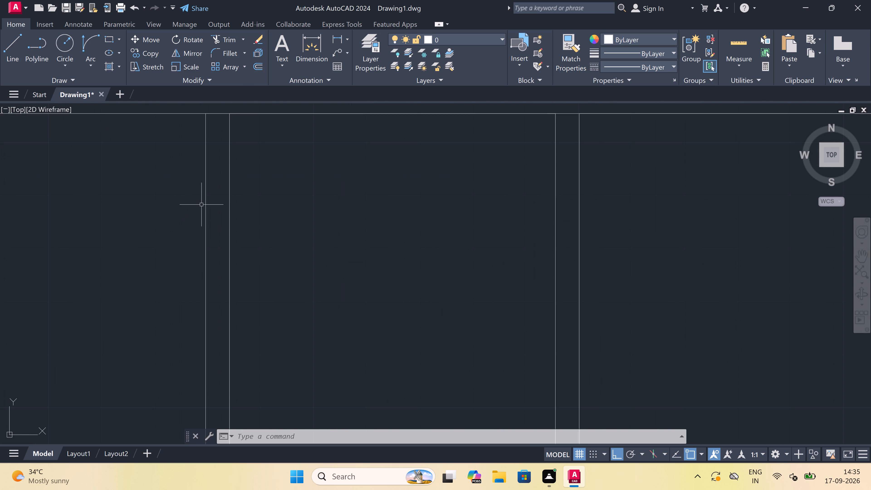
pyautogui.press('space')
pyautogui.click(207, 220)
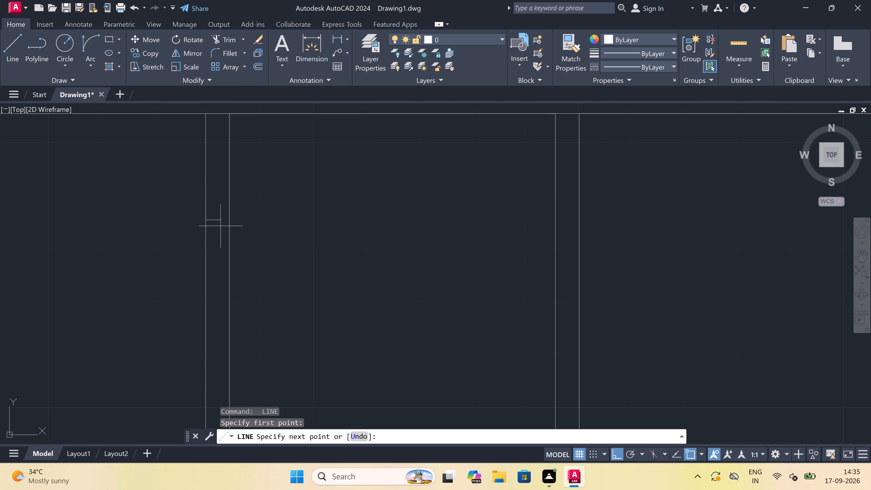
pyautogui.click(228, 221)
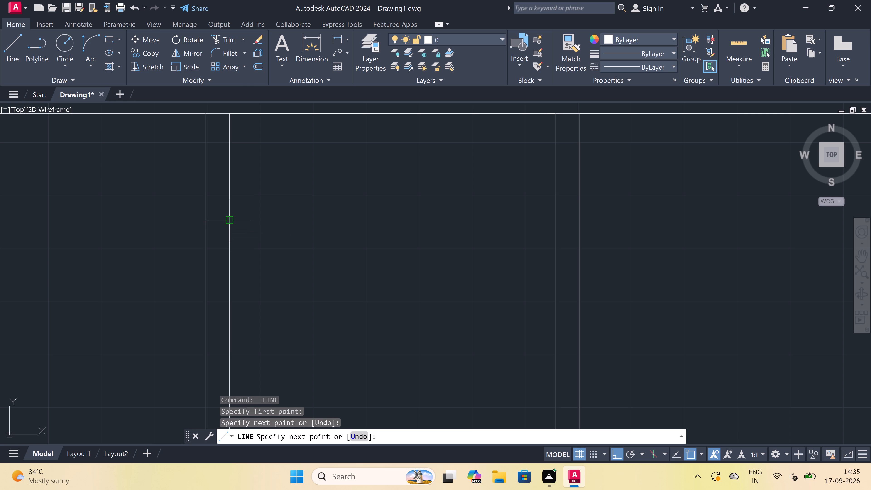
pyautogui.press('Escape')
pyautogui.scroll(-5, 228, 221)
pyautogui.scroll(4, 228, 234)
pyautogui.press('space')
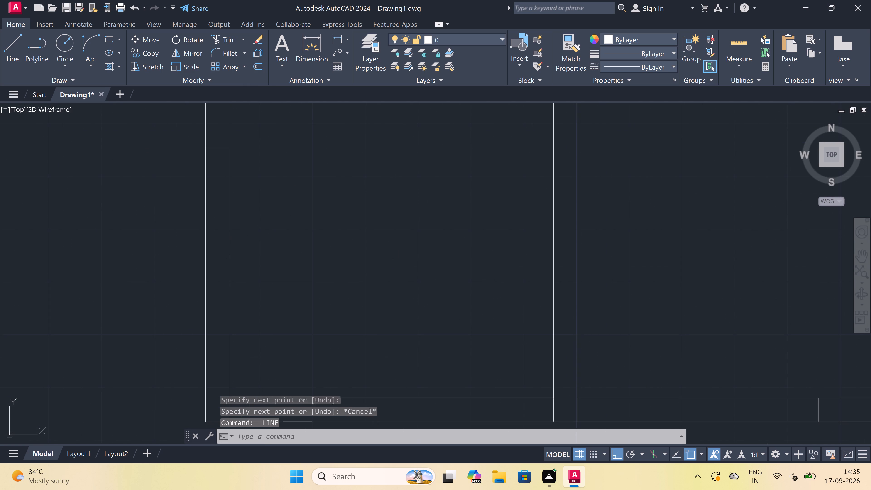
pyautogui.click(206, 305)
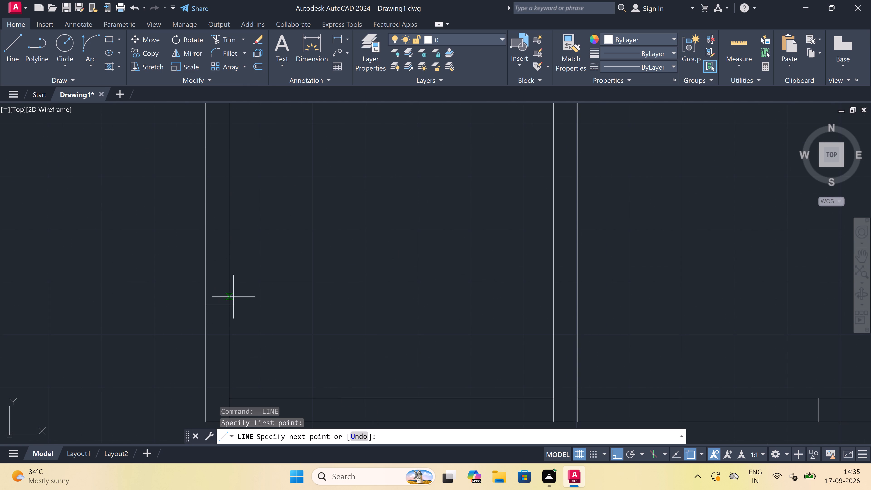
pyautogui.click(227, 308)
pyautogui.press('Escape')
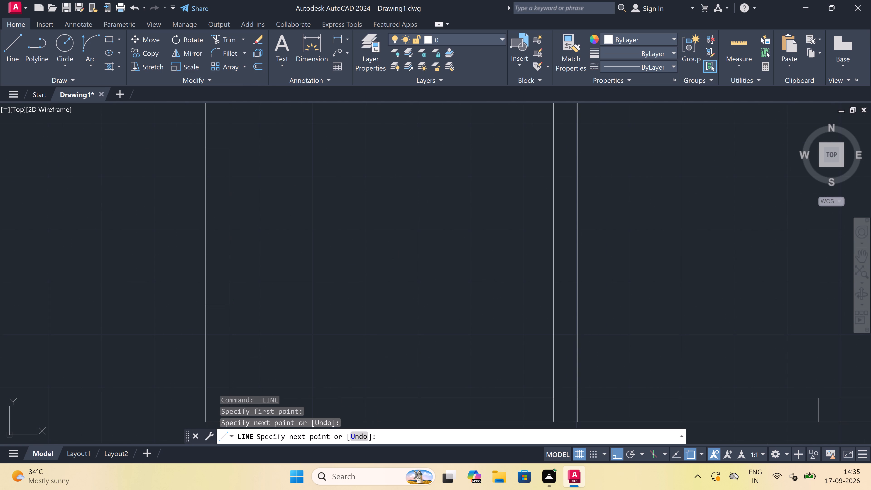
# Trim both partition lines between the two marks to open the left room's left partition.
pyautogui.write('tr')
pyautogui.press('space')
pyautogui.click(174, 266)
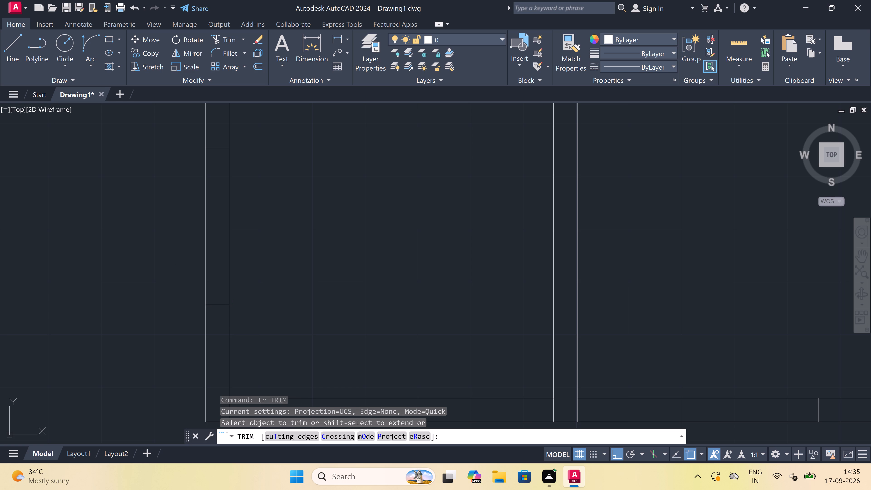
pyautogui.click(248, 246)
# Trim the short leftover line inside the left room's lower-left partition corner.
pyautogui.scroll(-2, 249, 247)
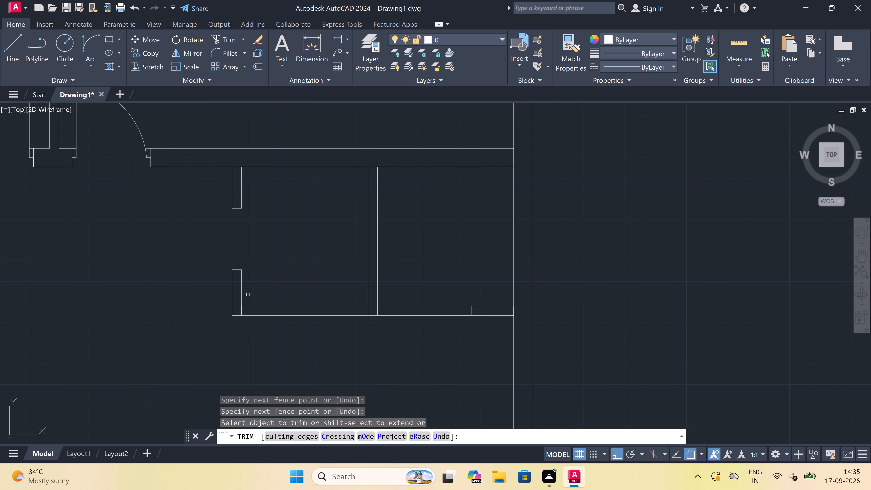
pyautogui.scroll(3, 247, 301)
pyautogui.click(231, 342)
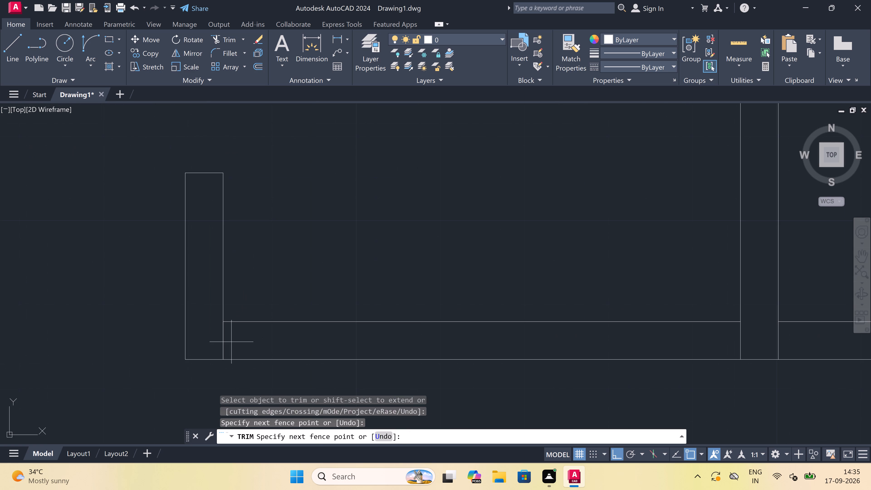
pyautogui.click(213, 338)
pyautogui.scroll(-4, 212, 336)
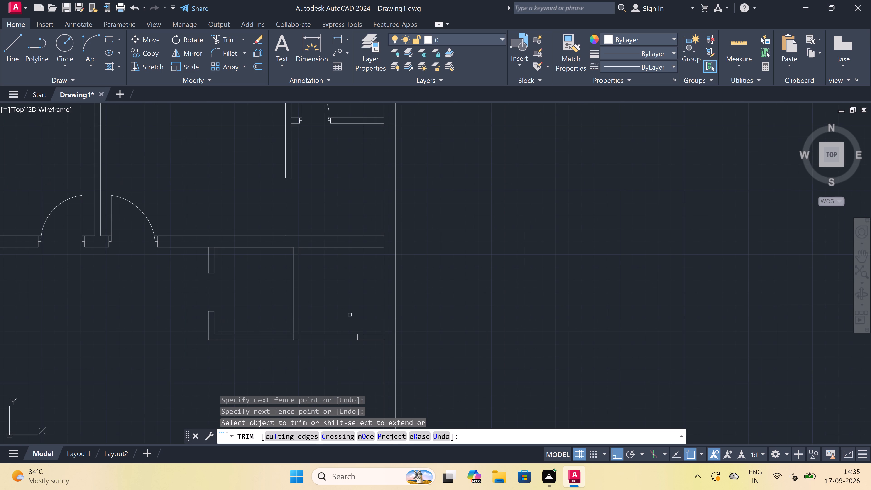
pyautogui.scroll(3, 305, 334)
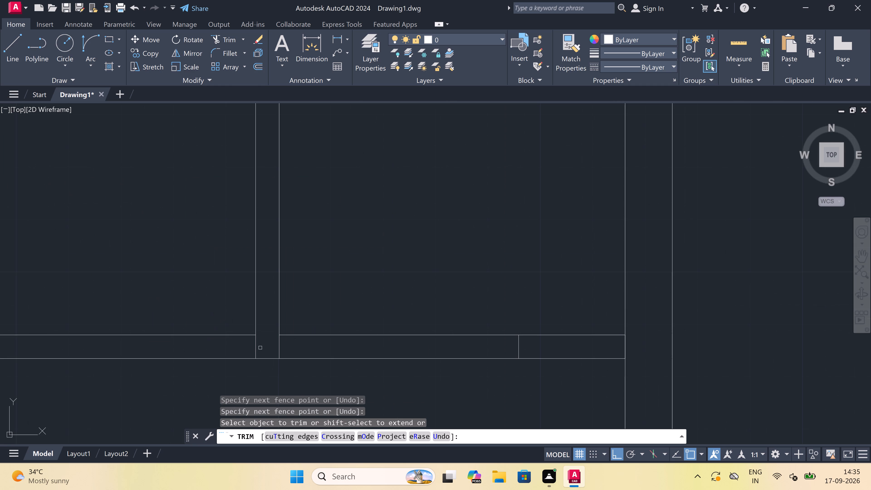
# Trim the short leftover line at the foot of the middle partition's left face, where it crosses the bottom partition.
pyautogui.click(258, 346)
pyautogui.click(244, 346)
# Trim both lines of the right room's bottom partition between the middle partition and the mark near the outer wall.
pyautogui.scroll(-2, 245, 343)
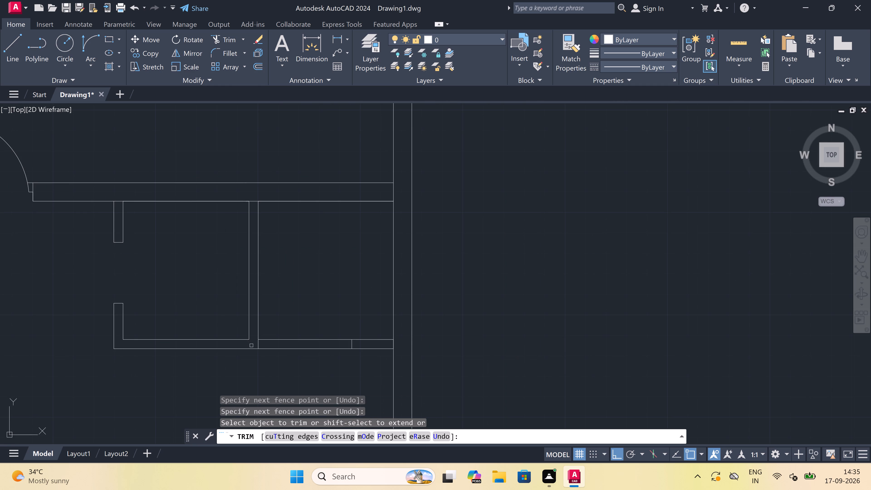
pyautogui.click(289, 363)
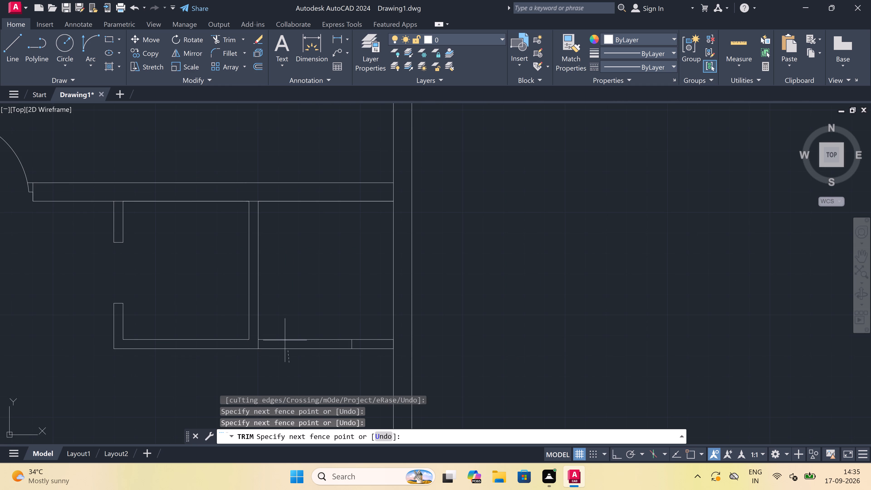
pyautogui.click(284, 324)
pyautogui.scroll(-5, 285, 324)
pyautogui.scroll(1, 256, 330)
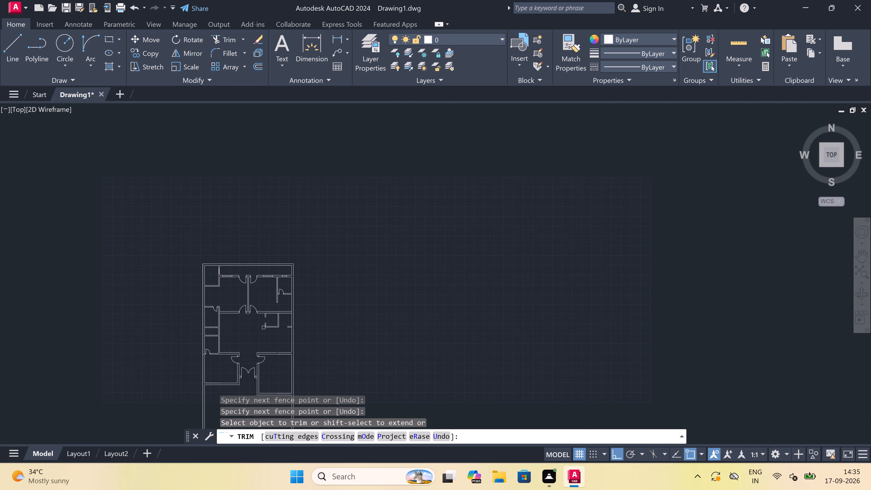
pyautogui.scroll(1, 257, 330)
pyautogui.press('Escape')
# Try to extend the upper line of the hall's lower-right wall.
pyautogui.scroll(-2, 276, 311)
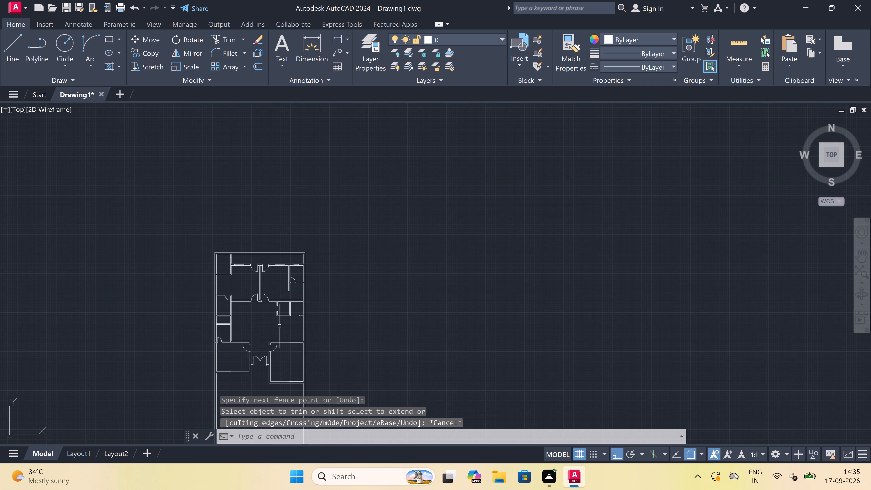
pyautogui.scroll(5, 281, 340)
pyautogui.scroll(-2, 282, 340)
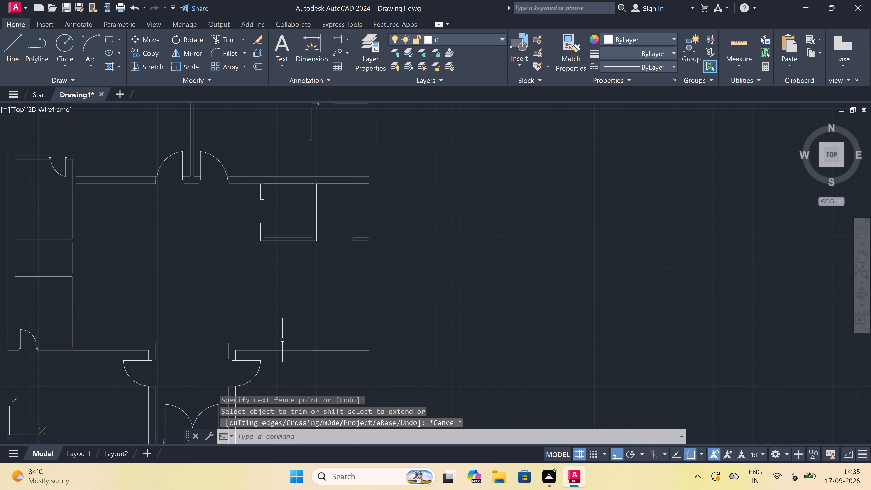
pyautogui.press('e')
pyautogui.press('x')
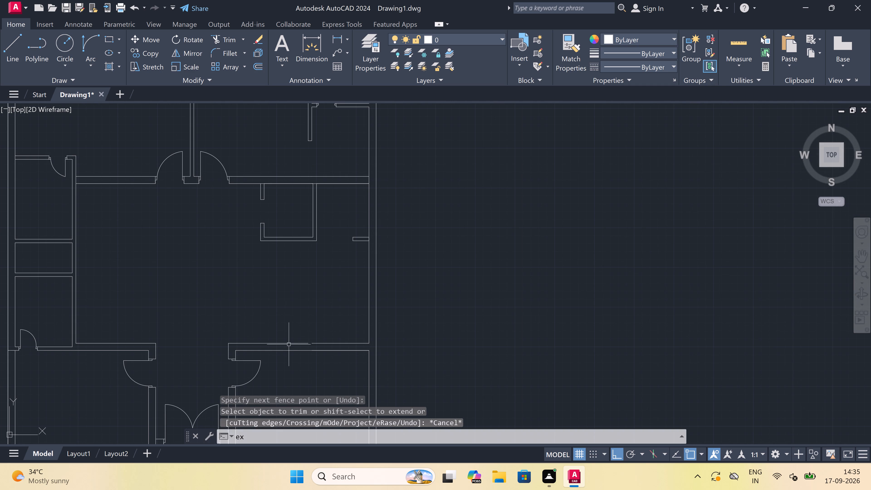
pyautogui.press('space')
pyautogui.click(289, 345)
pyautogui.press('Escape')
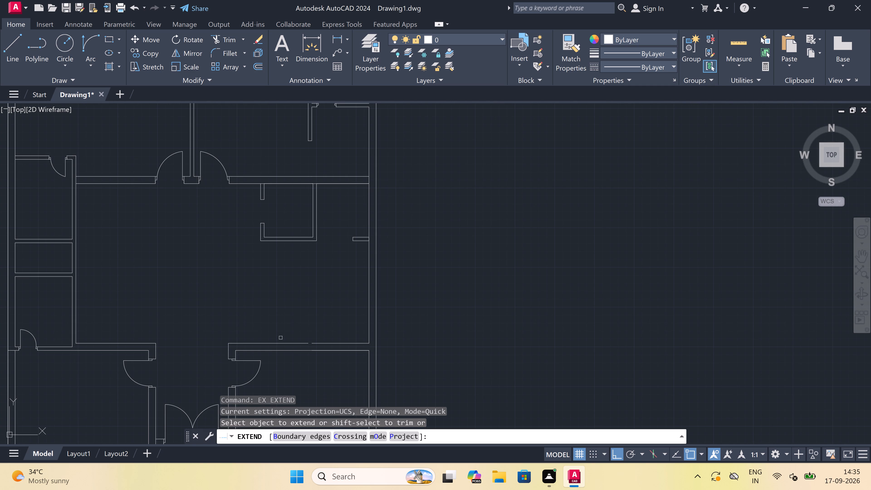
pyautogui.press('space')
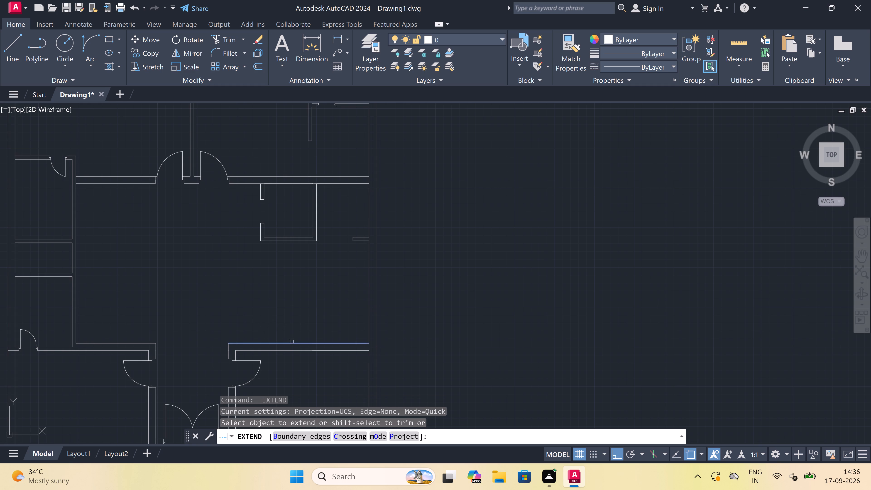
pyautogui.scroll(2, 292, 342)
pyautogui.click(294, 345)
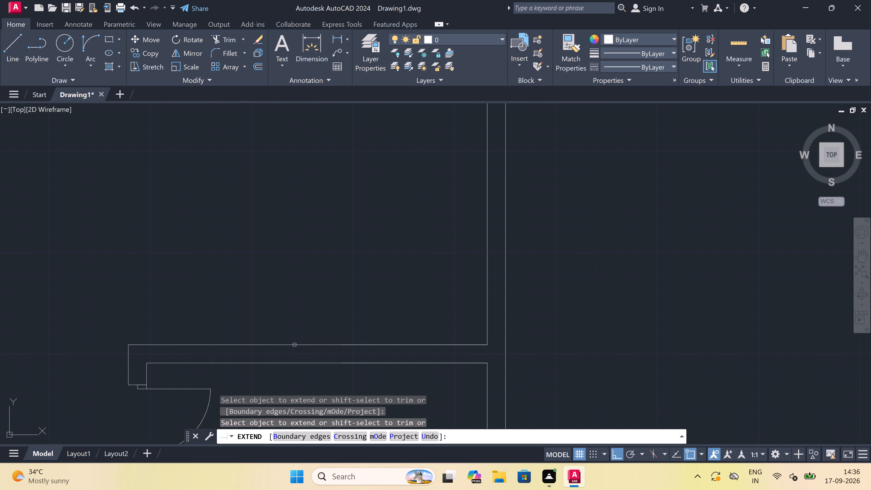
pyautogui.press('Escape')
# Draw a 4.5" thick vertical partition from the left small room's lower-left corner down to the hall's lower wall.
pyautogui.scroll(-2, 294, 343)
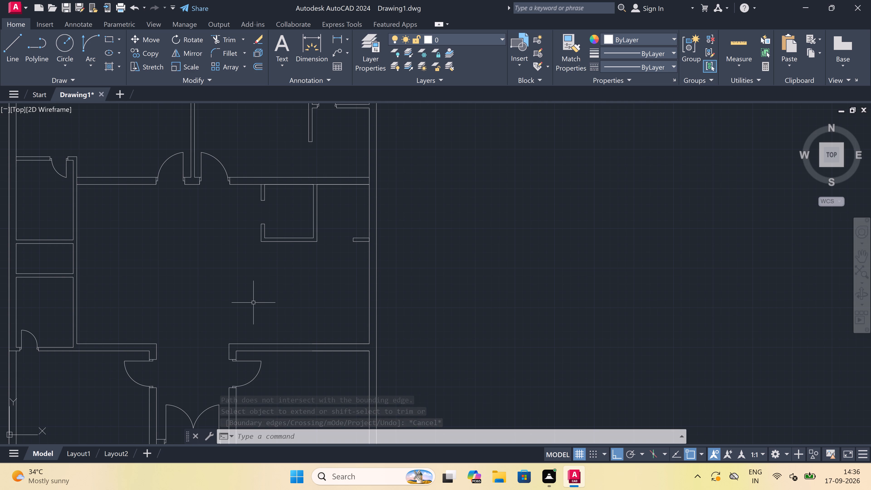
pyautogui.write('l')
pyautogui.press('space')
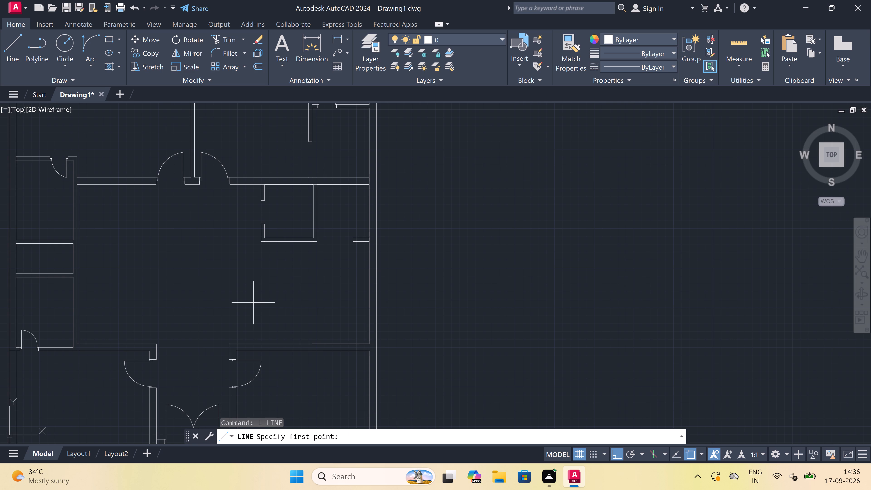
pyautogui.scroll(2, 240, 249)
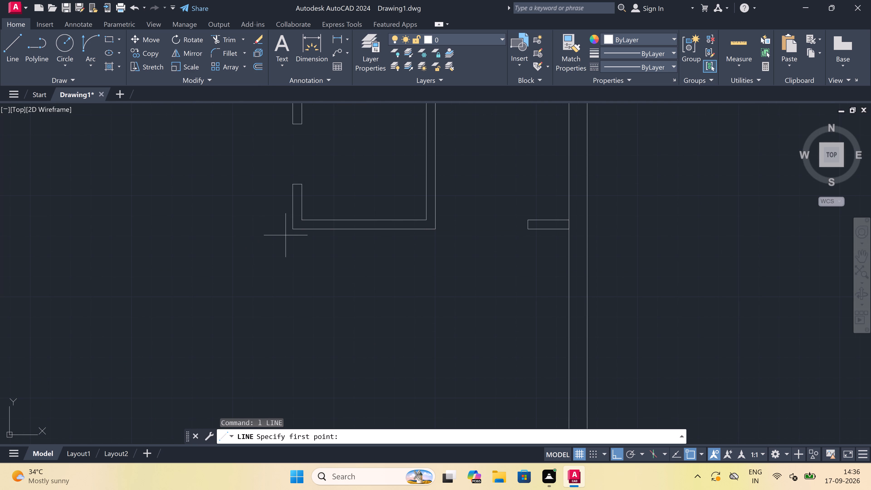
pyautogui.click(292, 232)
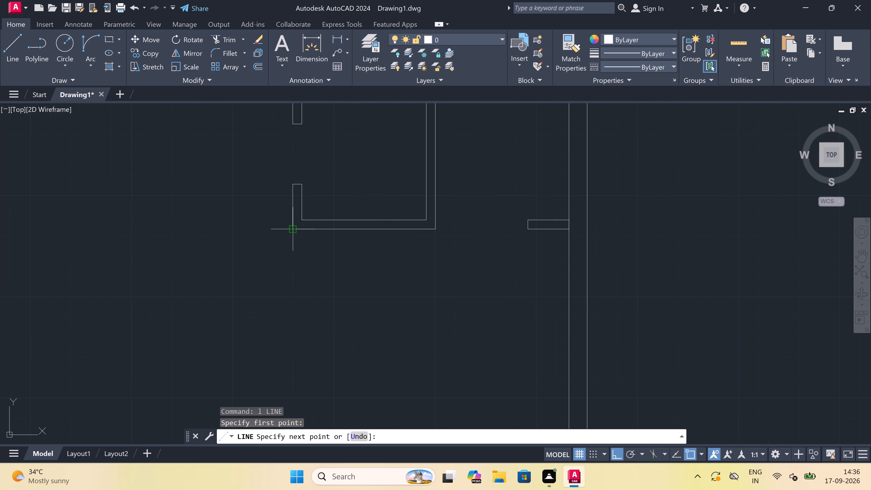
pyautogui.scroll(-2, 292, 232)
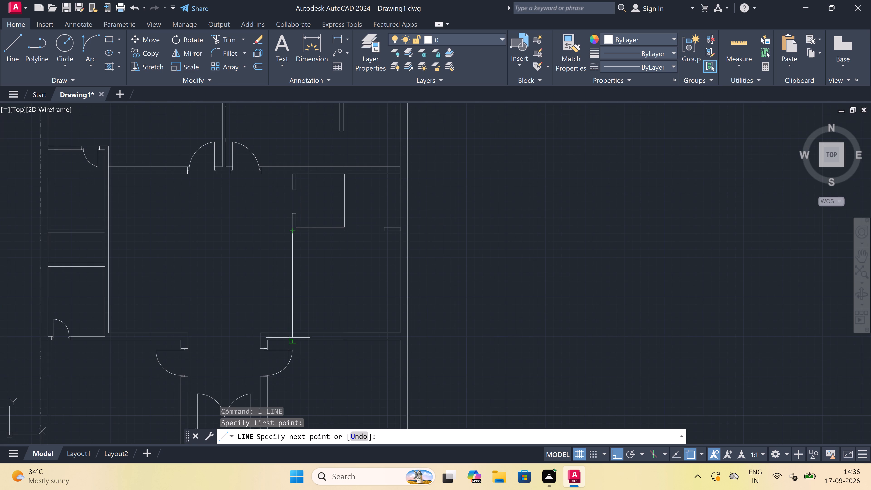
pyautogui.scroll(3, 289, 338)
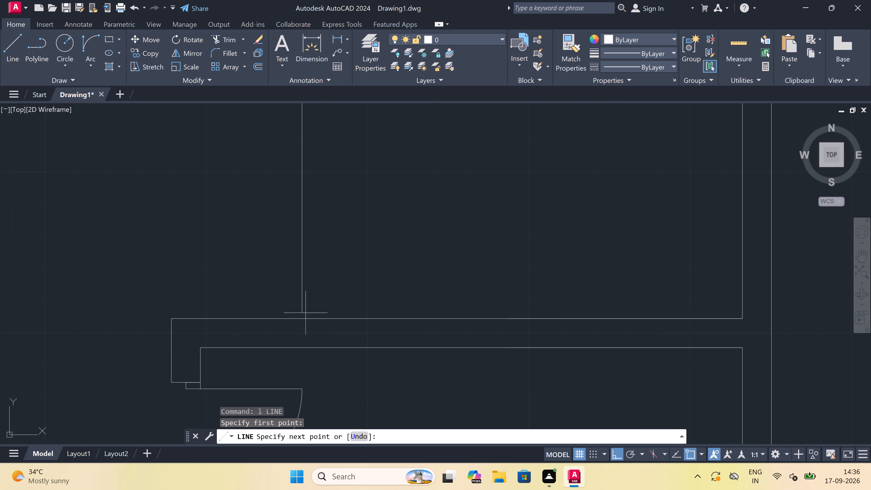
pyautogui.click(304, 319)
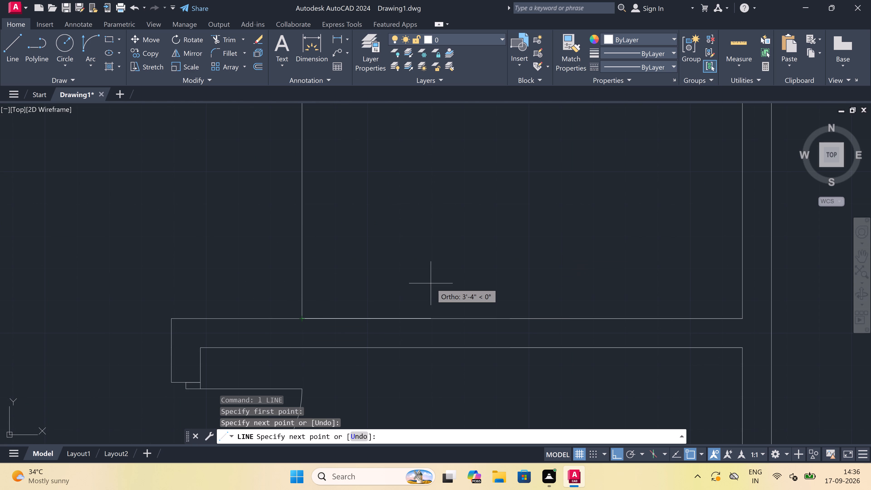
pyautogui.write('4.5"')
pyautogui.press('space')
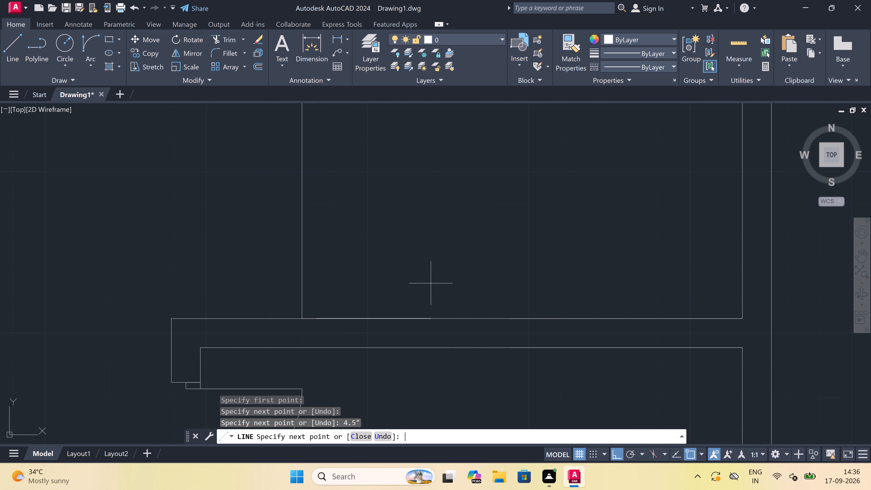
pyautogui.scroll(-3, 429, 285)
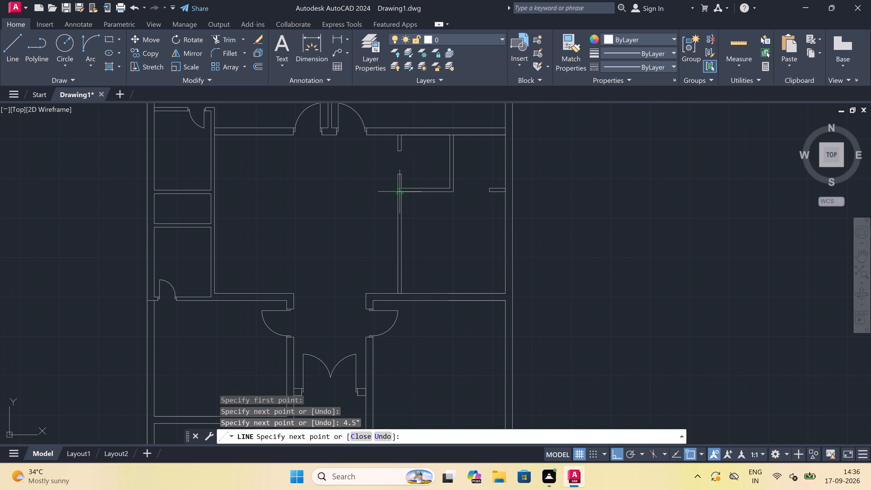
pyautogui.scroll(6, 392, 168)
pyautogui.scroll(-5, 432, 254)
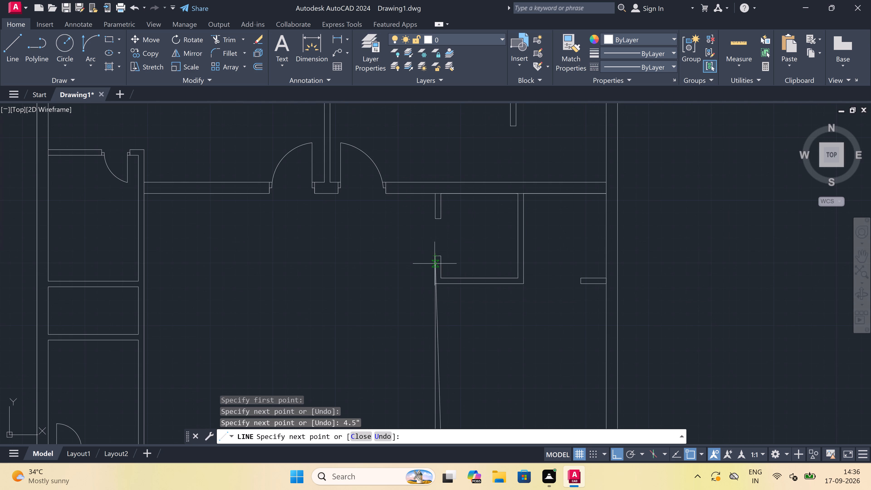
pyautogui.scroll(3, 437, 287)
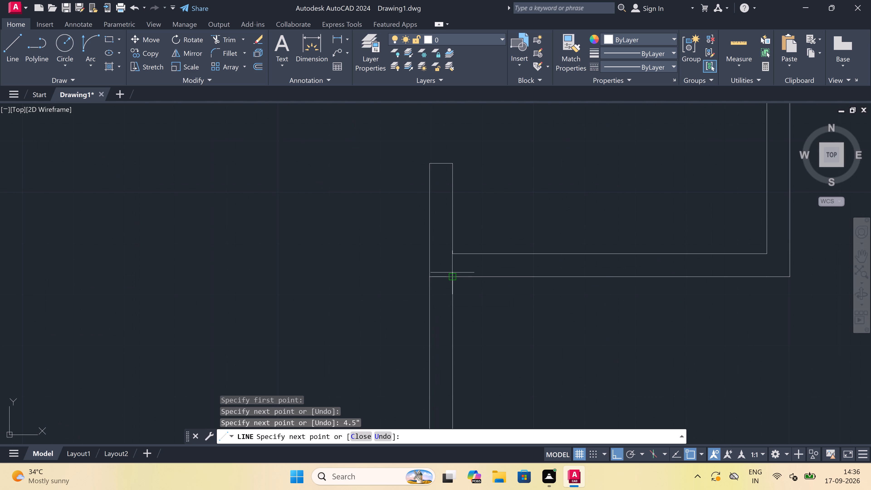
pyautogui.click(455, 276)
pyautogui.press('Escape')
# Draw two short horizontal lines across the new vertical partition to mark the upper and lower ends of an opening.
pyautogui.scroll(-2, 409, 250)
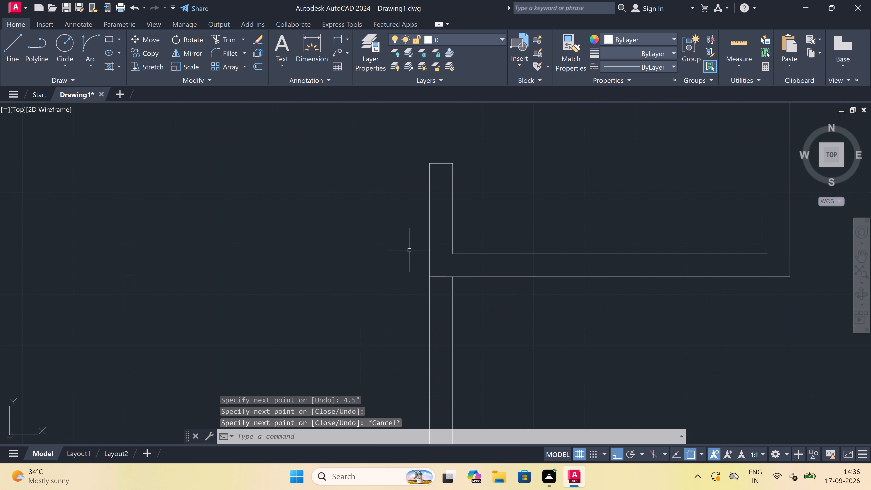
pyautogui.scroll(-2, 409, 250)
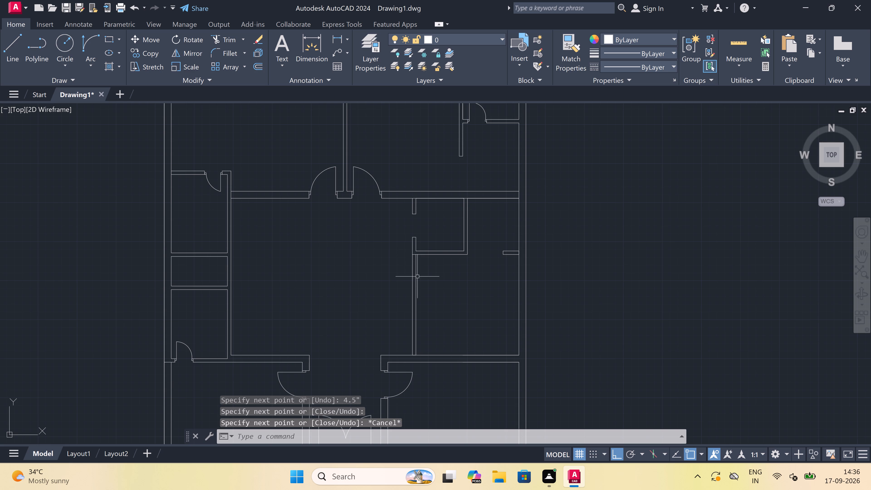
pyautogui.scroll(2, 410, 285)
pyautogui.press('space')
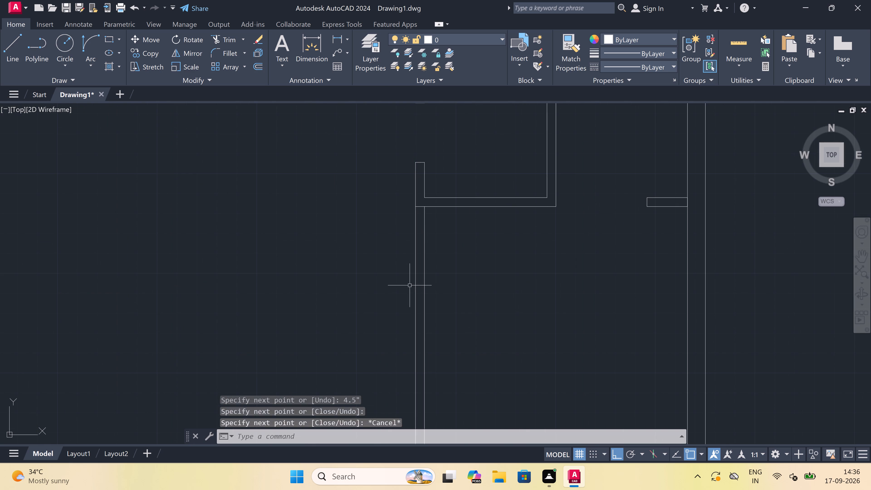
pyautogui.click(414, 274)
pyautogui.click(422, 276)
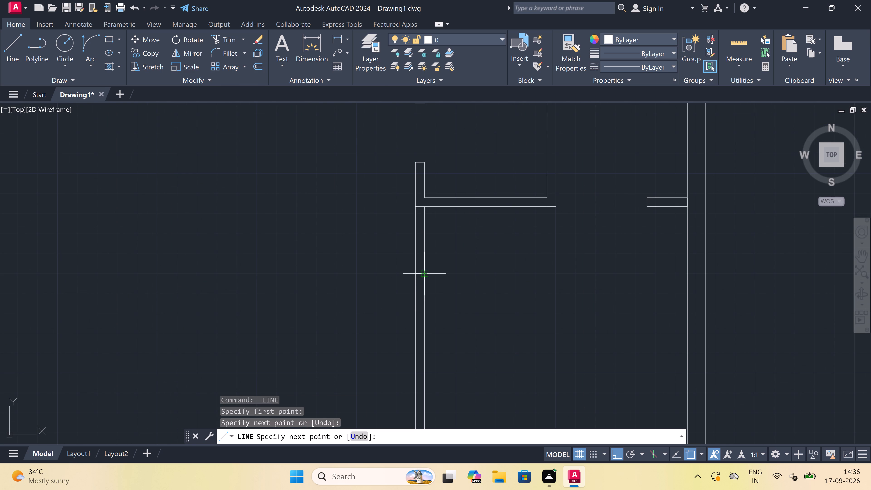
pyautogui.press('Escape')
pyautogui.scroll(-3, 422, 276)
pyautogui.scroll(3, 419, 296)
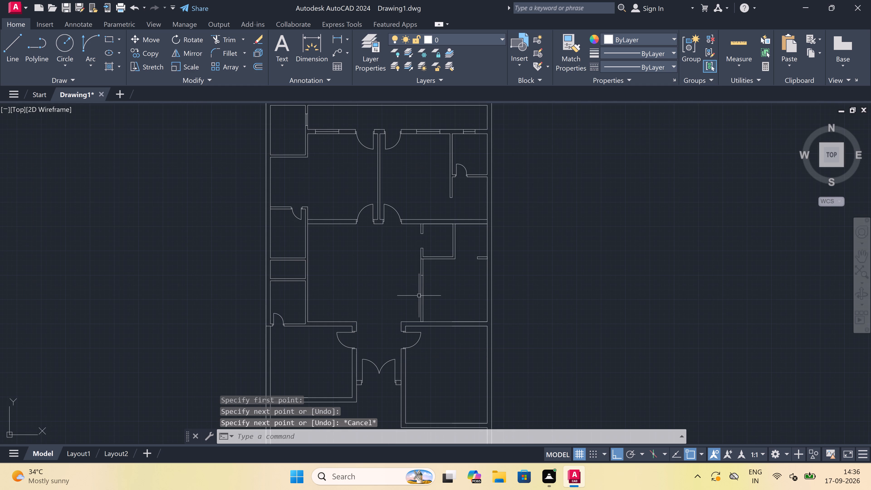
pyautogui.scroll(1, 427, 317)
pyautogui.press('space')
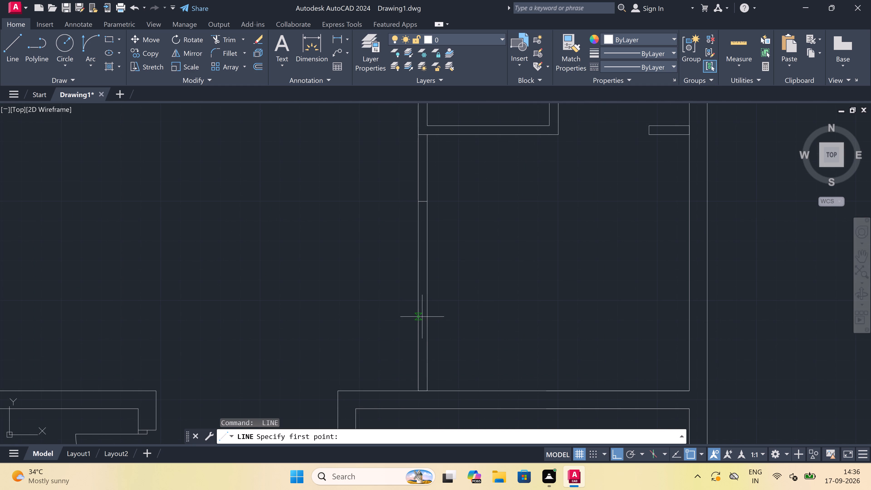
pyautogui.click(418, 323)
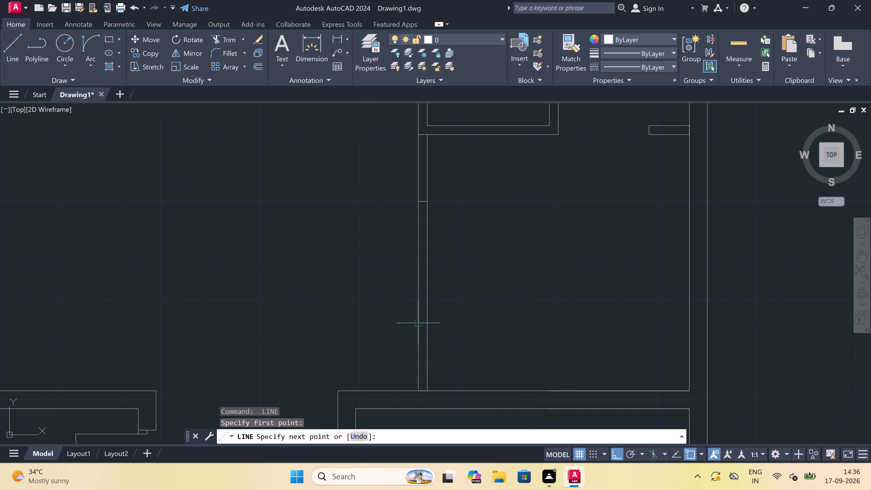
pyautogui.click(424, 323)
pyautogui.press('Escape')
# Trim both lines of the new vertical partition between the two marks to create the opening.
pyautogui.press('t')
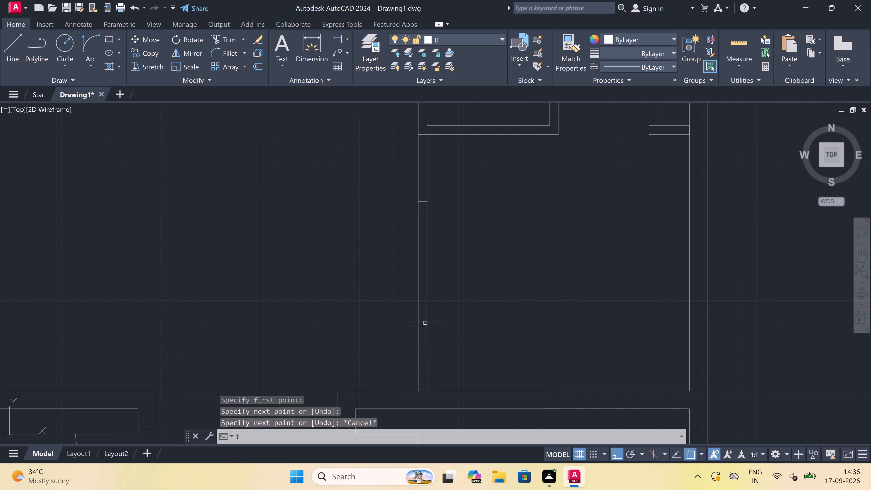
pyautogui.press('r')
pyautogui.press('space')
pyautogui.moveTo(432, 280); pyautogui.dragTo(426, 279)
pyautogui.click(365, 278)
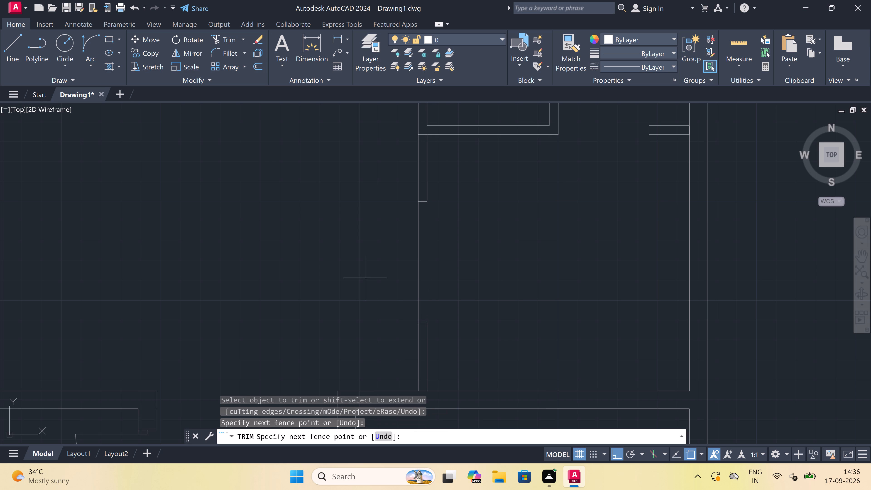
pyautogui.click(466, 262)
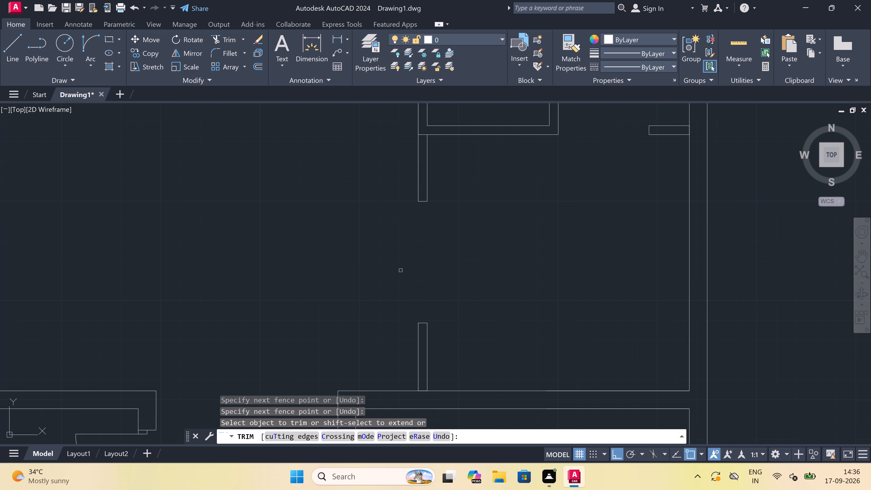
# Trim the hall's lower wall line between the faces of the new partition where they meet.
pyautogui.scroll(-2, 402, 260)
pyautogui.scroll(4, 412, 311)
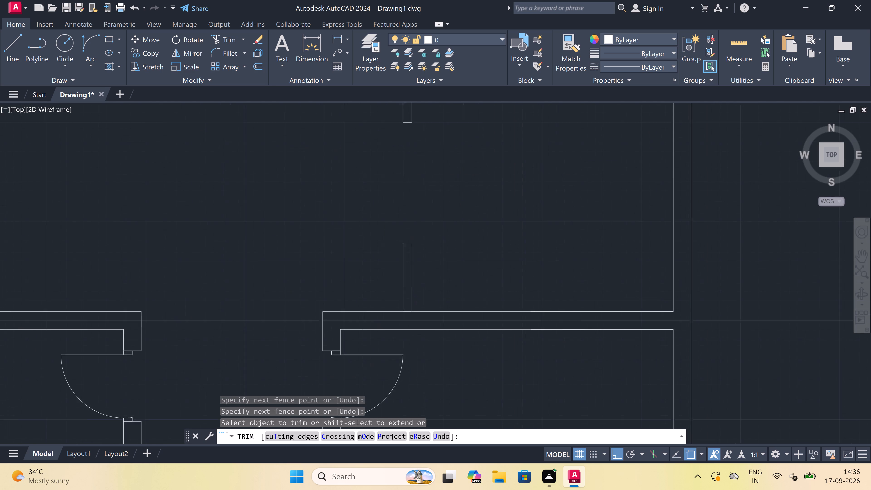
pyautogui.scroll(2, 401, 314)
pyautogui.click(401, 314)
pyautogui.click(397, 304)
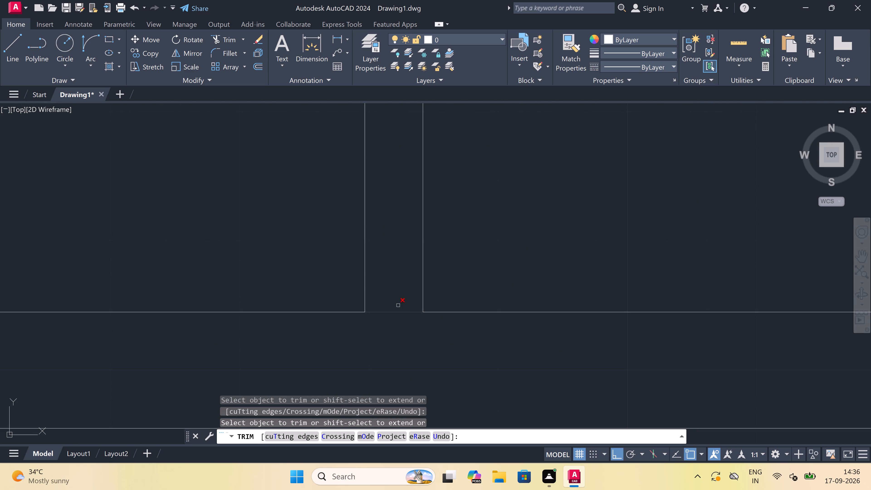
pyautogui.click(400, 324)
# Trim the small room's lower wall line where it crosses the vertical partition, between the partition's two faces.
pyautogui.scroll(-6, 400, 324)
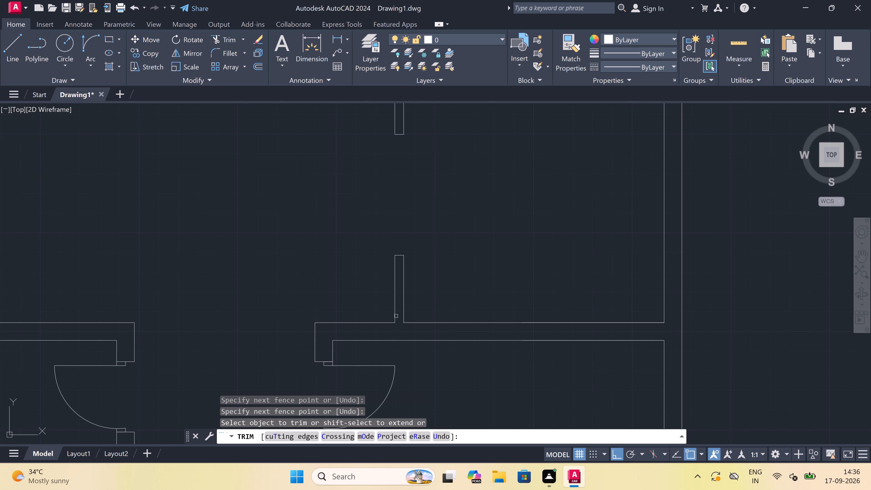
pyautogui.scroll(-5, 392, 302)
pyautogui.scroll(2, 385, 262)
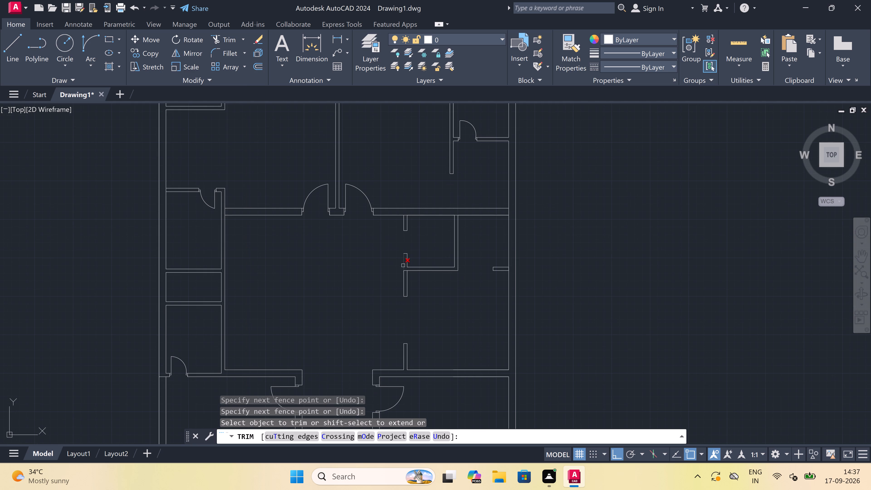
pyautogui.scroll(5, 406, 268)
pyautogui.click(398, 305)
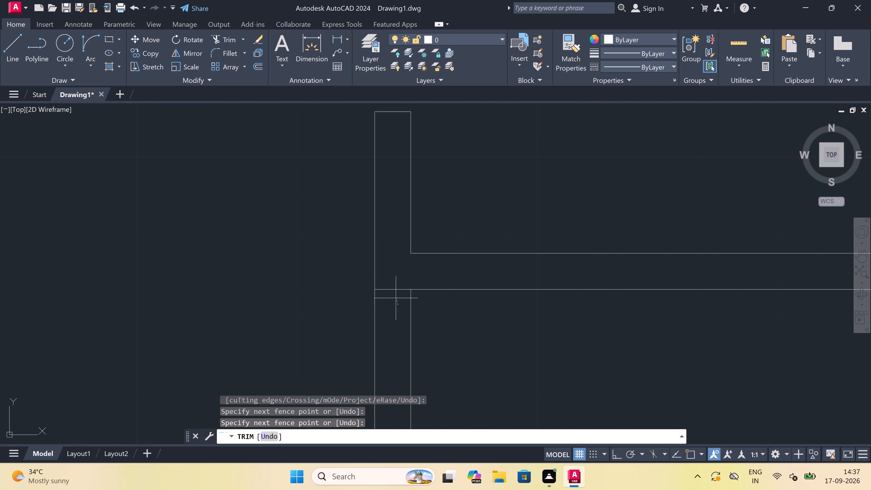
pyautogui.moveTo(391, 274); pyautogui.dragTo(392, 276)
pyautogui.press('Escape')
# Draw a line 19'3" down the right wall's inner face from the lower-right room's outer corner, continuing horizontally to the left wall's outer face.
pyautogui.scroll(-4, 392, 276)
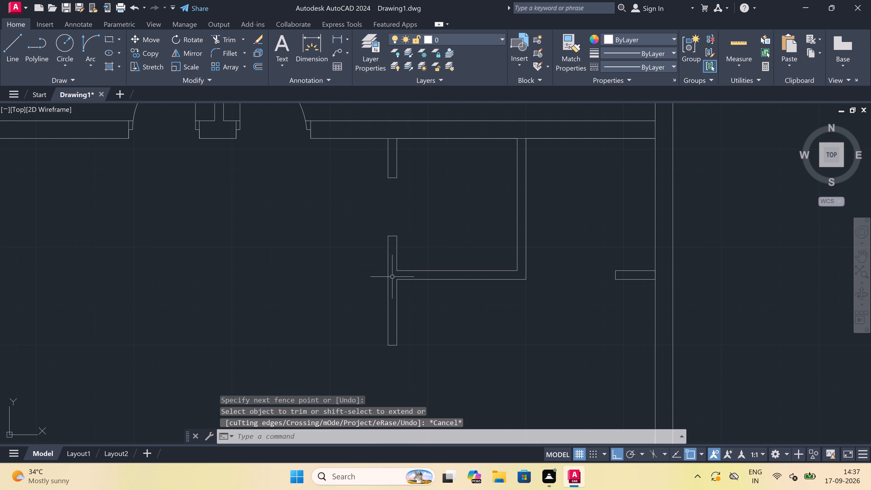
pyautogui.scroll(-2, 393, 283)
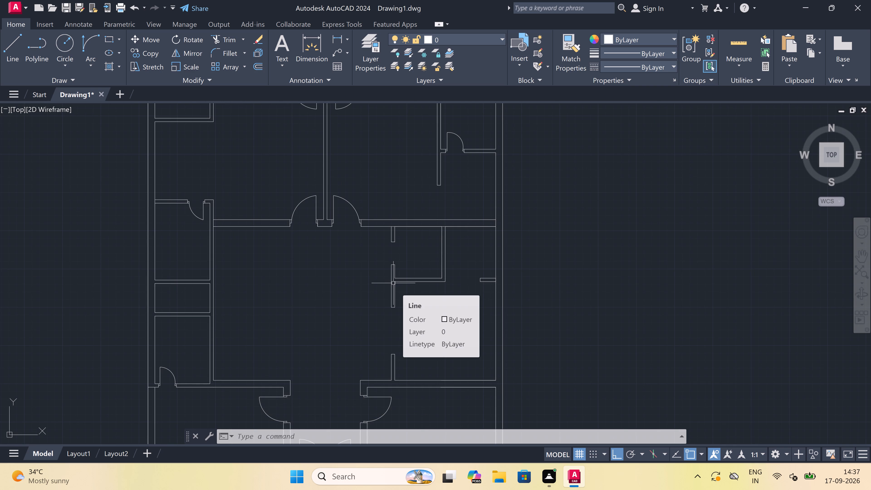
pyautogui.scroll(-3, 394, 279)
pyautogui.scroll(3, 396, 303)
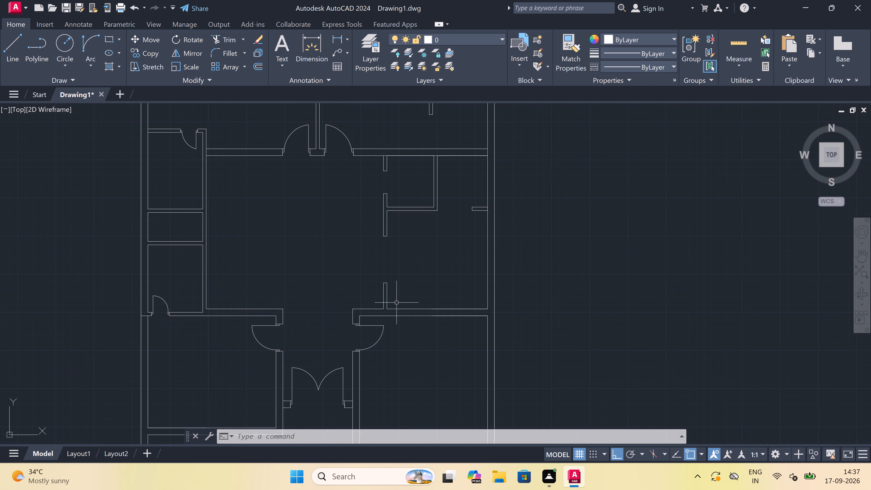
pyautogui.scroll(-1, 391, 294)
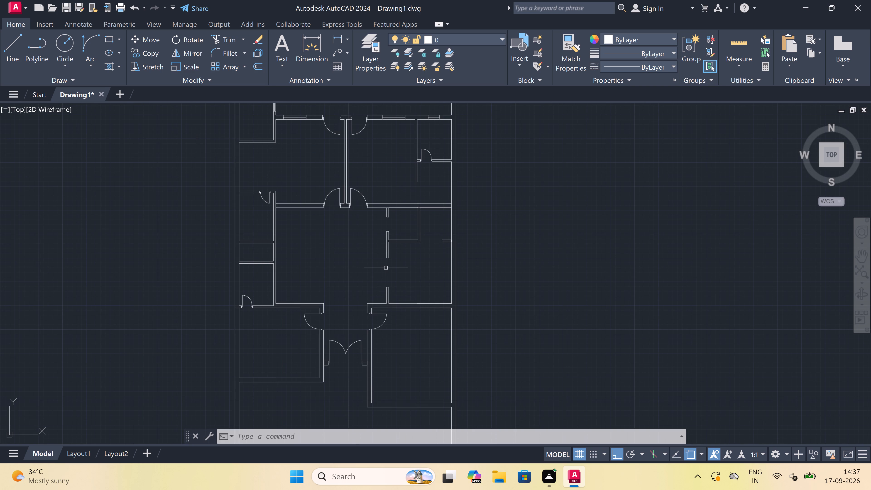
pyautogui.scroll(-1, 386, 268)
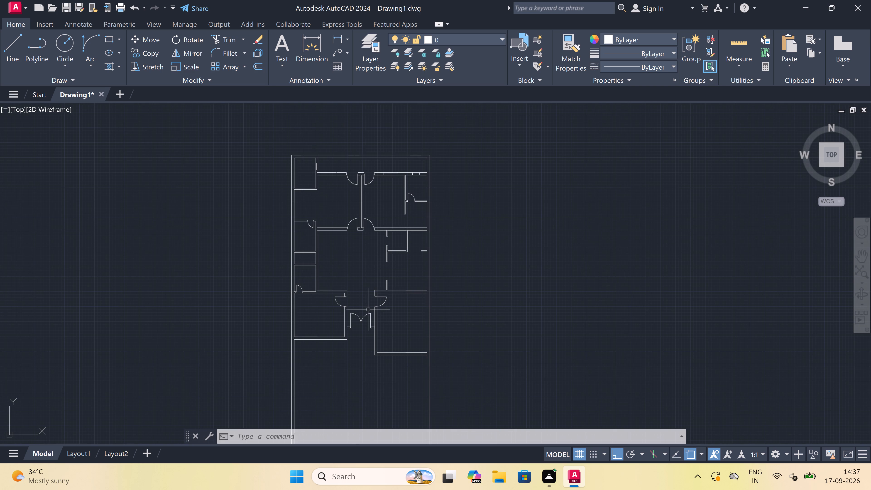
pyautogui.scroll(-1, 367, 306)
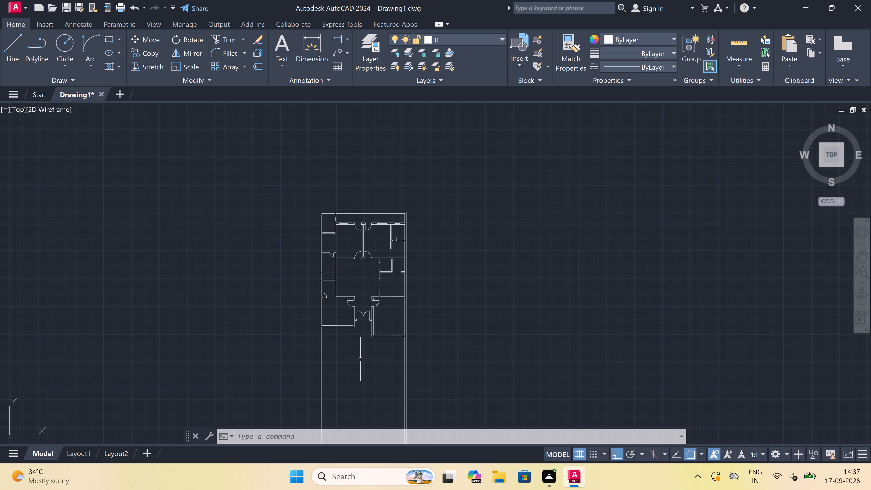
pyautogui.press('l')
pyautogui.press('space')
pyautogui.scroll(3, 392, 346)
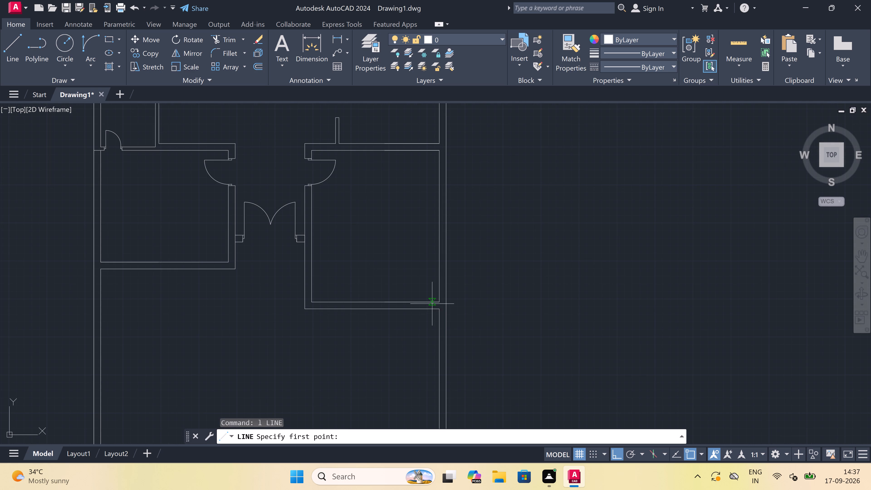
pyautogui.click(442, 310)
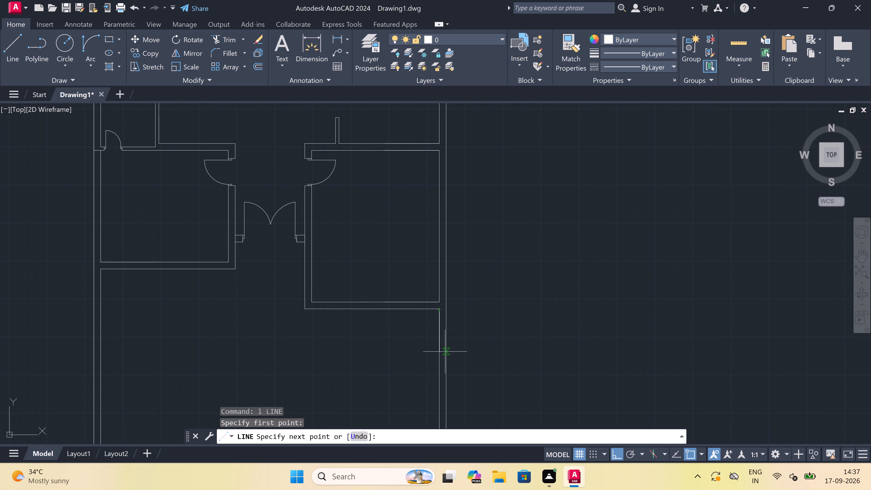
pyautogui.write("19'")
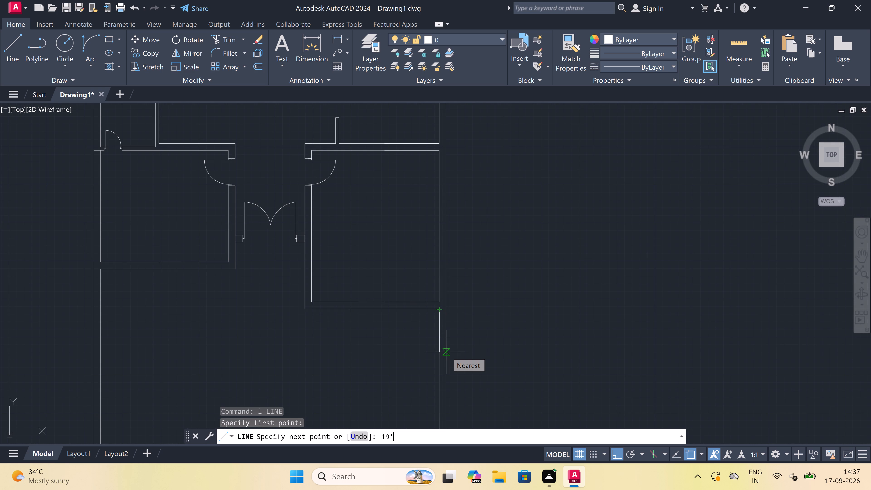
pyautogui.write('3"')
pyautogui.press('space')
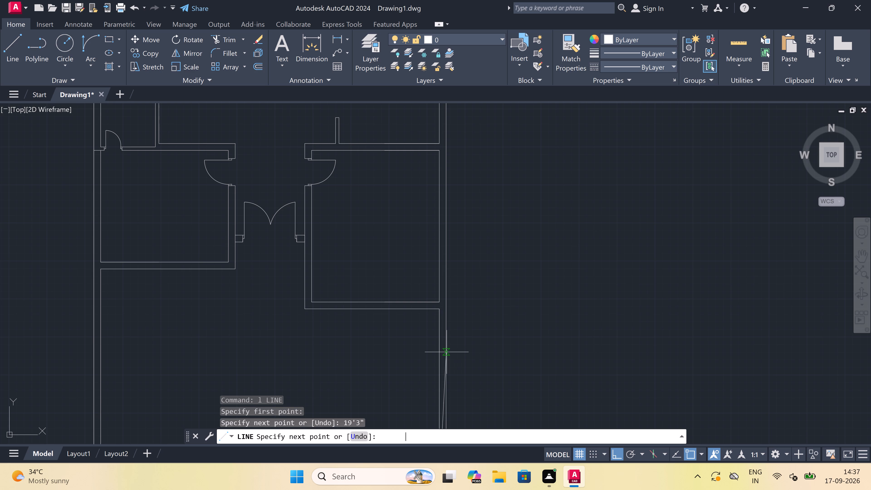
pyautogui.scroll(-3, 447, 352)
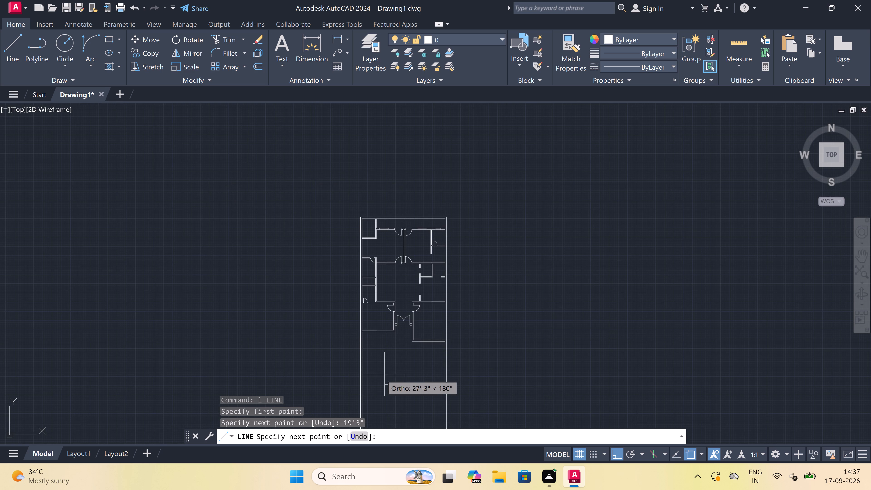
pyautogui.scroll(3, 361, 386)
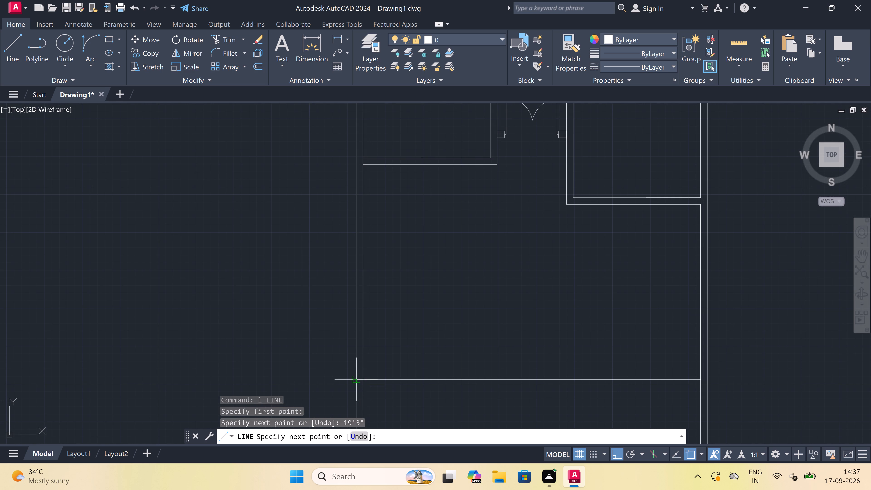
pyautogui.click(353, 380)
pyautogui.press('Escape')
# Draw a short horizontal line from the new cross line's right end to the right wall's outer face.
pyautogui.scroll(-1, 370, 360)
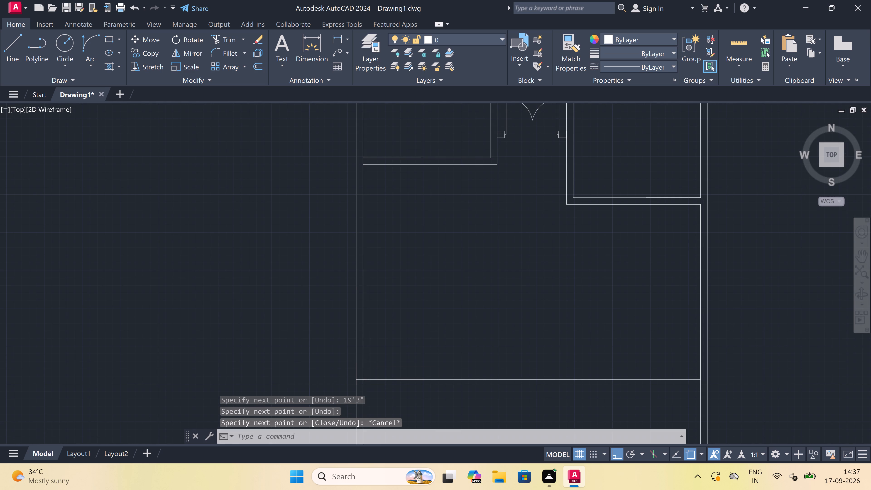
pyautogui.scroll(-1, 370, 360)
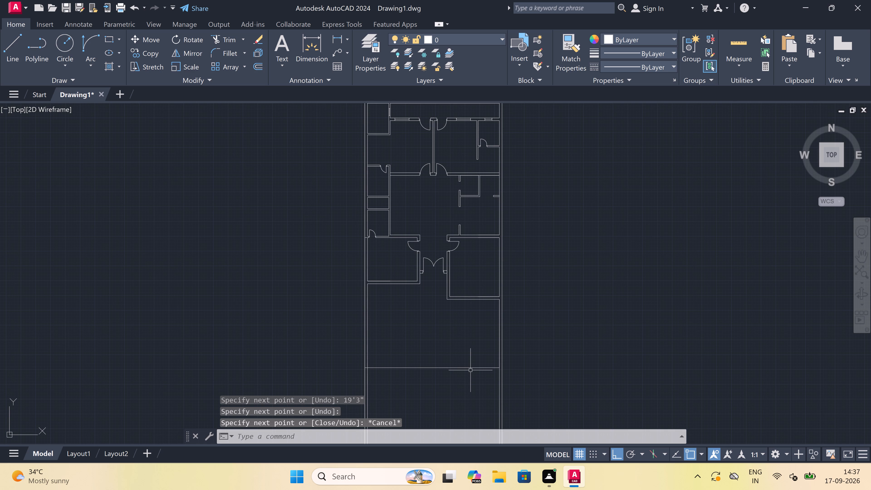
pyautogui.scroll(3, 483, 377)
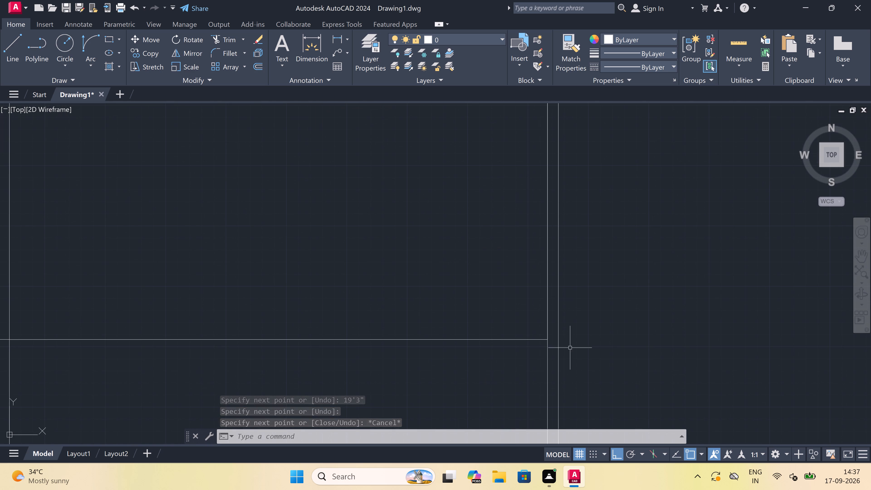
pyautogui.press('space')
pyautogui.click(548, 342)
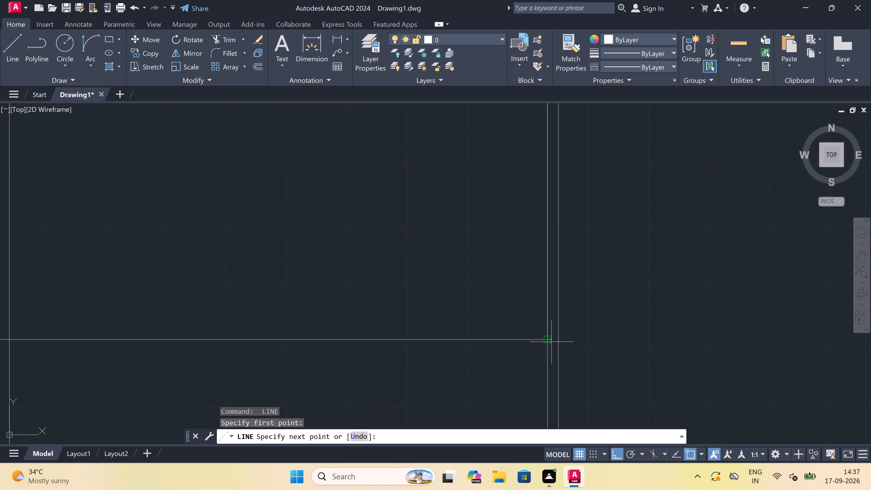
pyautogui.click(556, 341)
pyautogui.press('Escape')
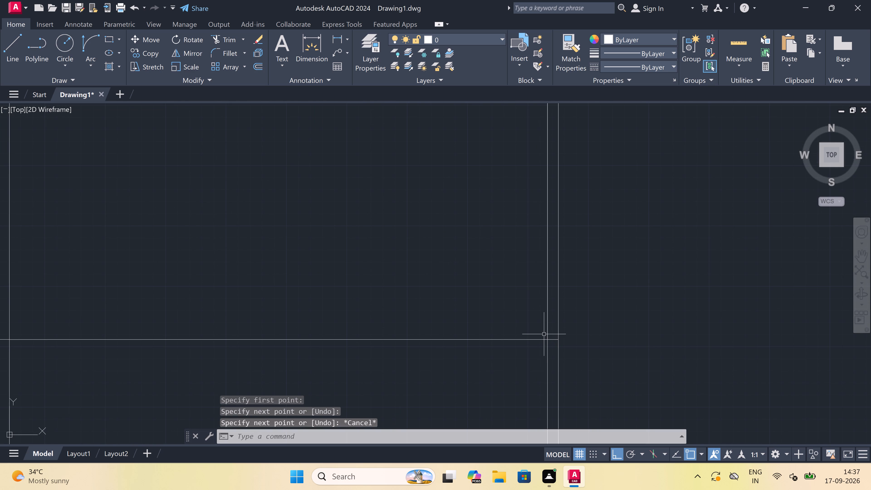
# Offset the long cross line and its short extension 9" upward to form the bottom wall.
pyautogui.scroll(-2, 509, 344)
pyautogui.scroll(1, 490, 347)
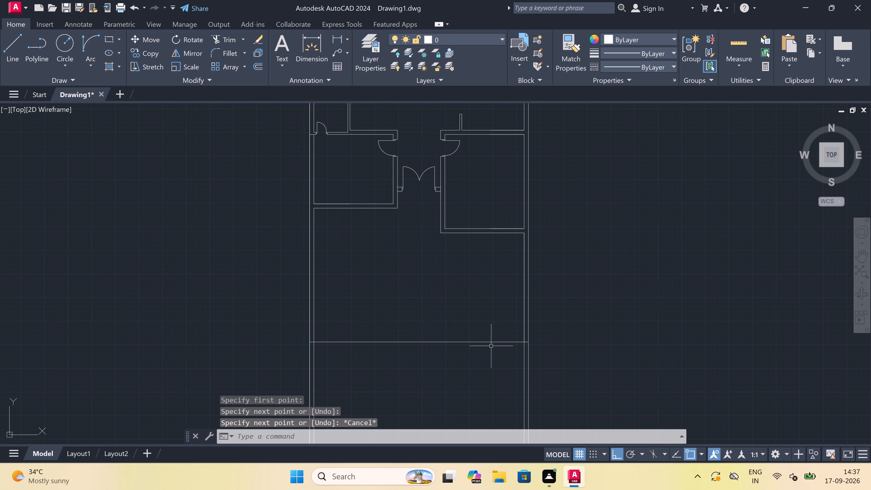
pyautogui.press('o')
pyautogui.press('space')
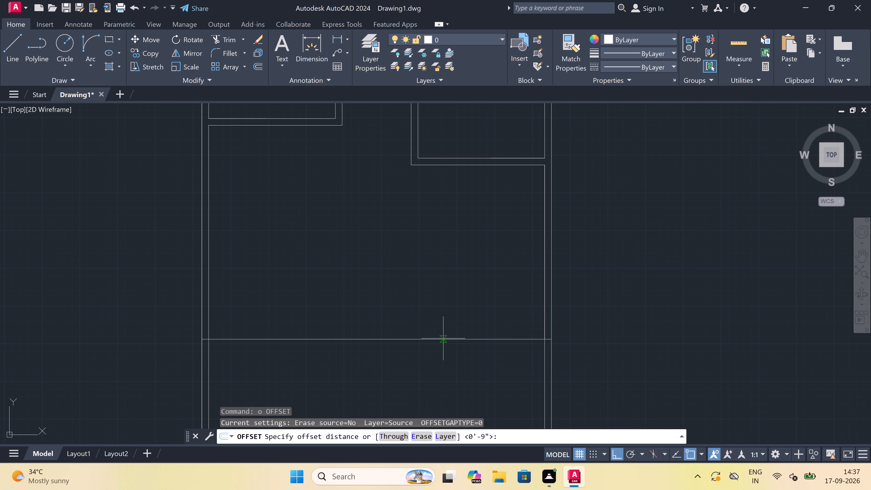
pyautogui.click(442, 338)
pyautogui.write('9"')
pyautogui.press('space')
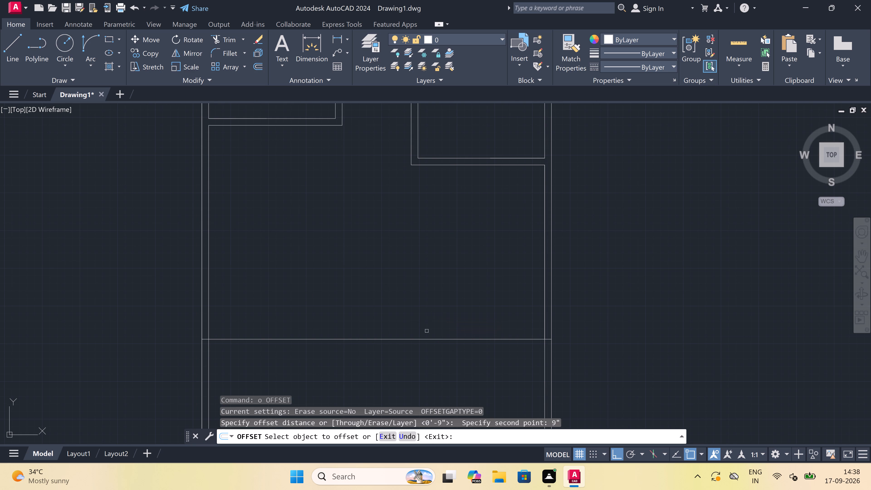
pyautogui.click(424, 340)
pyautogui.click(416, 309)
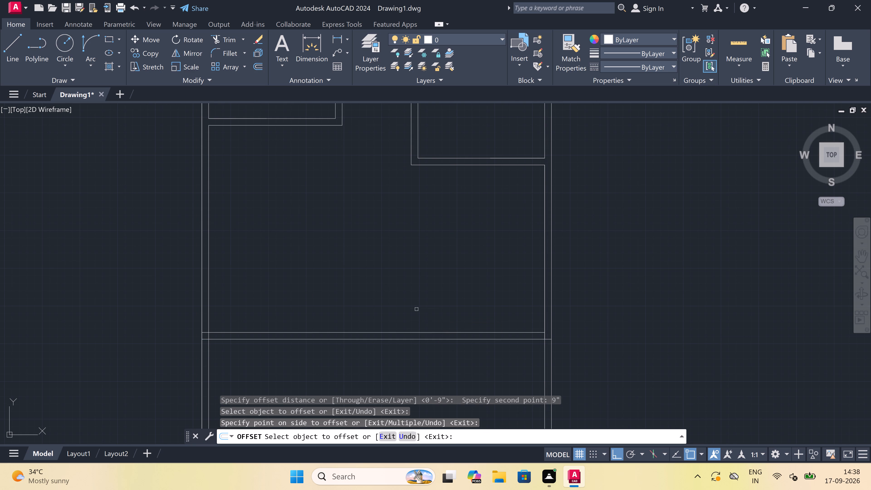
pyautogui.scroll(4, 544, 339)
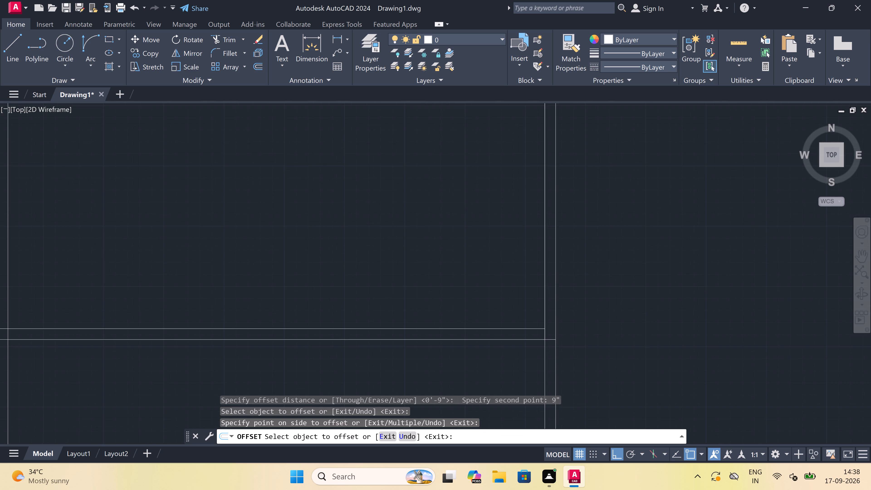
pyautogui.moveTo(554, 343); pyautogui.dragTo(554, 338)
pyautogui.click(551, 292)
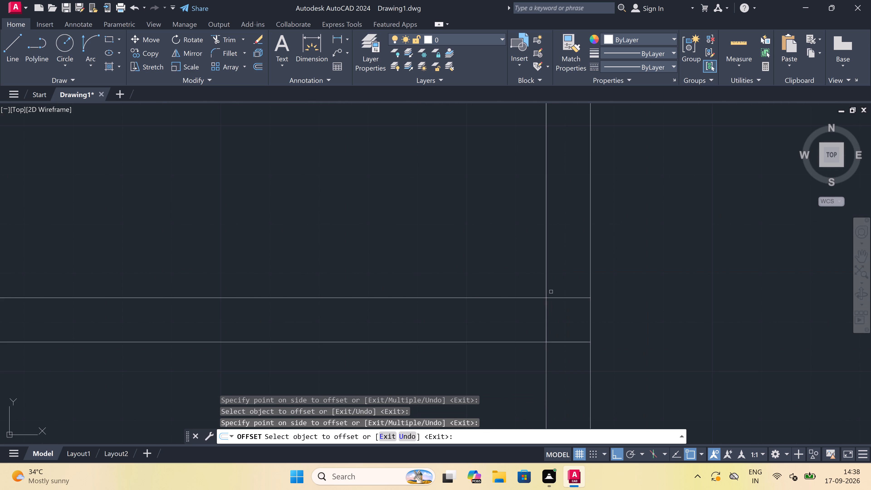
pyautogui.press('Escape')
# Trim away both side walls' lines below the new bottom wall.
pyautogui.scroll(-4, 419, 294)
pyautogui.scroll(-1, 334, 302)
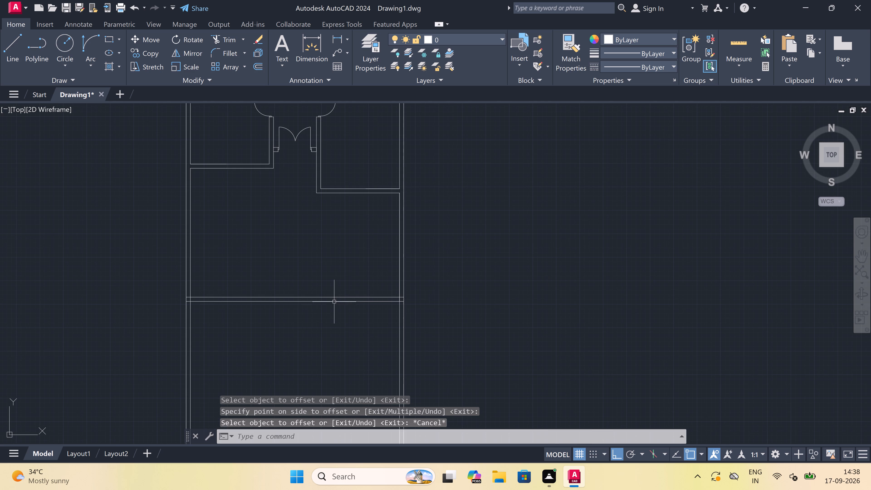
pyautogui.write('tr')
pyautogui.press('space')
pyautogui.click(170, 355)
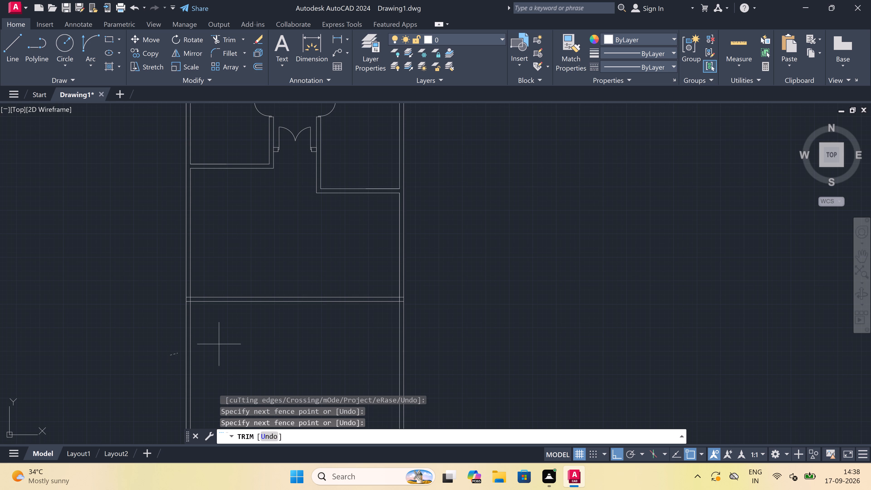
pyautogui.click(440, 311)
pyautogui.scroll(-3, 421, 312)
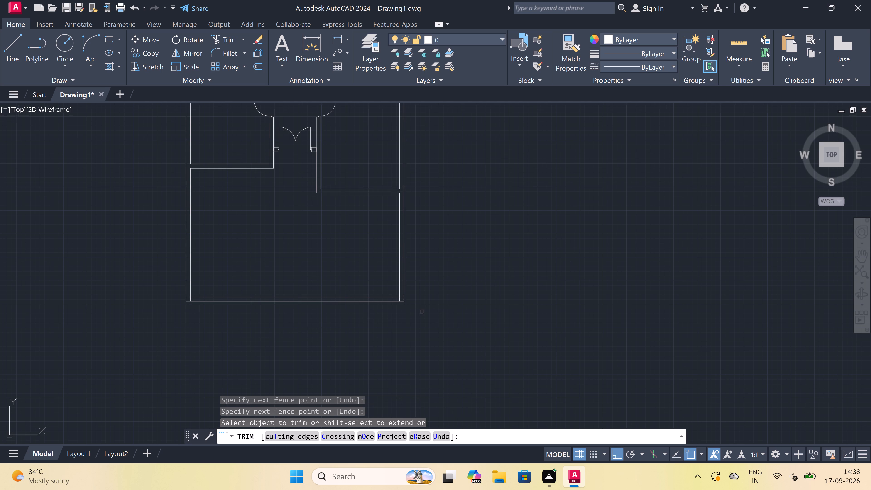
pyautogui.scroll(4, 375, 308)
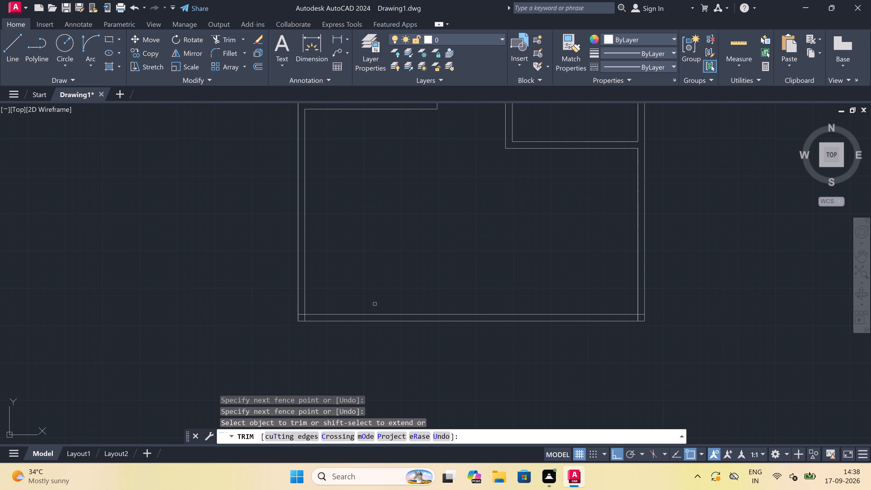
pyautogui.press('Escape')
# Trim the bottom wall's inner line where it crosses the left wall's thickness at the lower-left corner.
pyautogui.press('space')
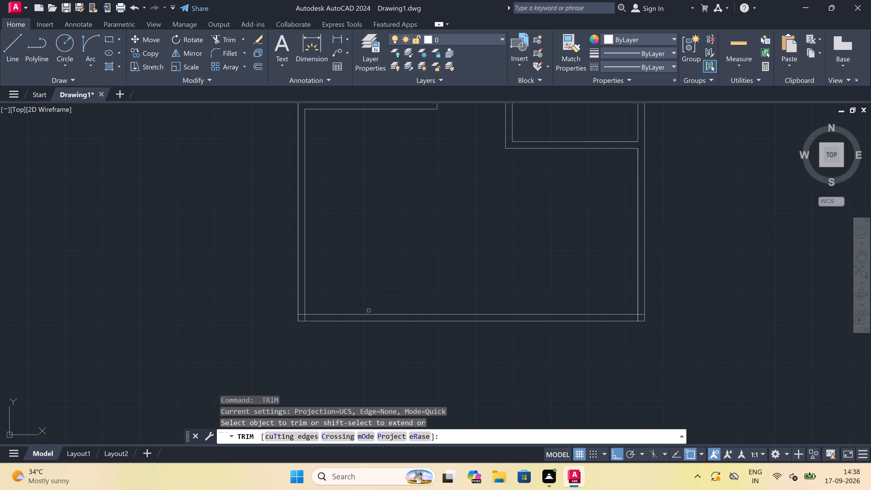
pyautogui.press('Escape')
pyautogui.scroll(2, 332, 319)
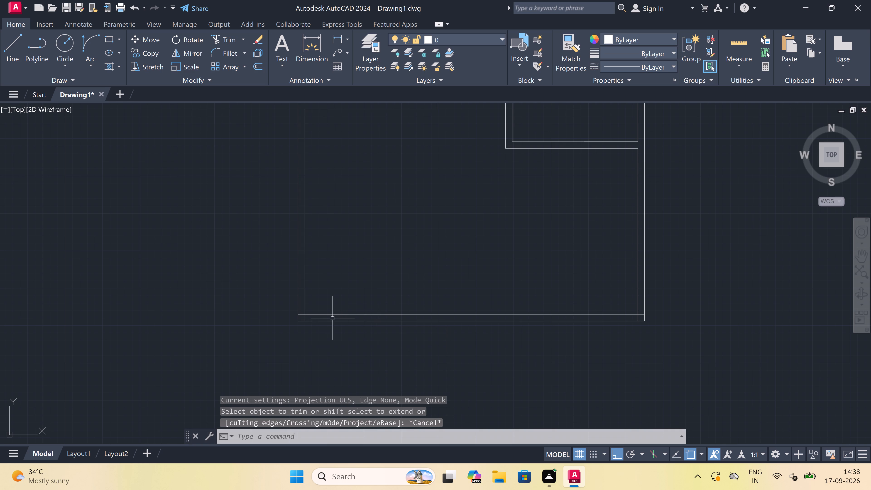
pyautogui.press('space')
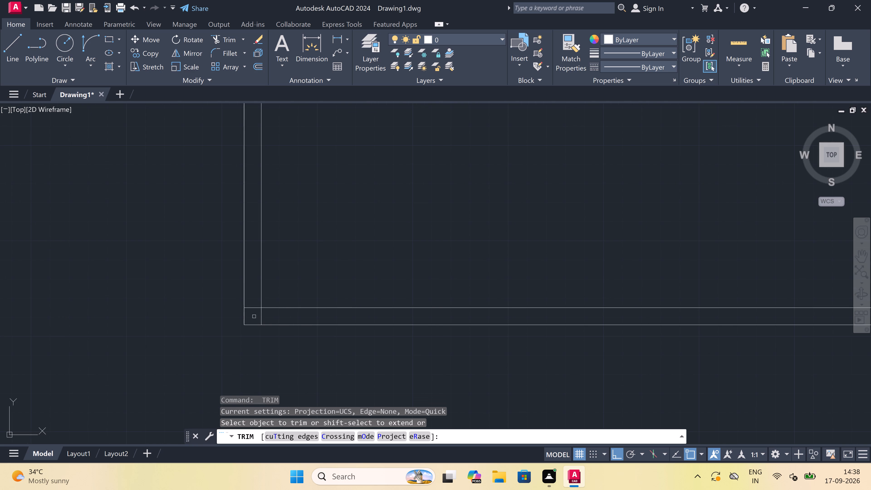
pyautogui.click(254, 316)
pyautogui.click(253, 304)
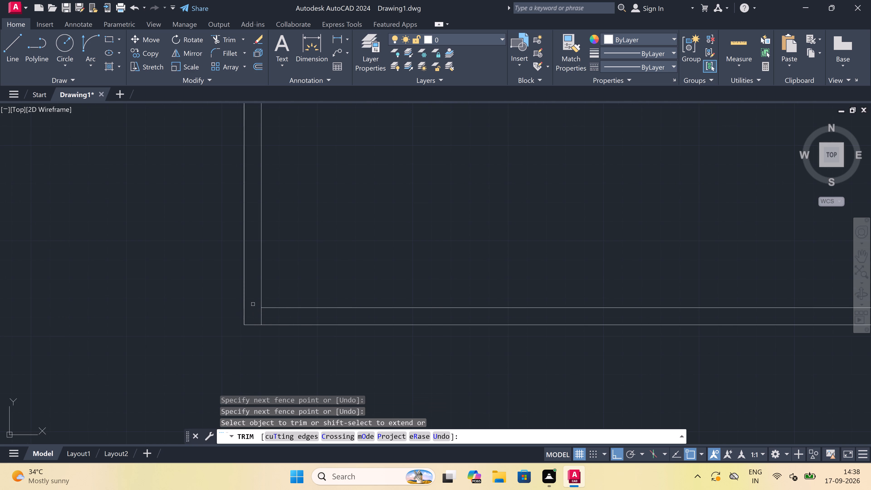
pyautogui.press('Escape')
pyautogui.scroll(-2, 253, 304)
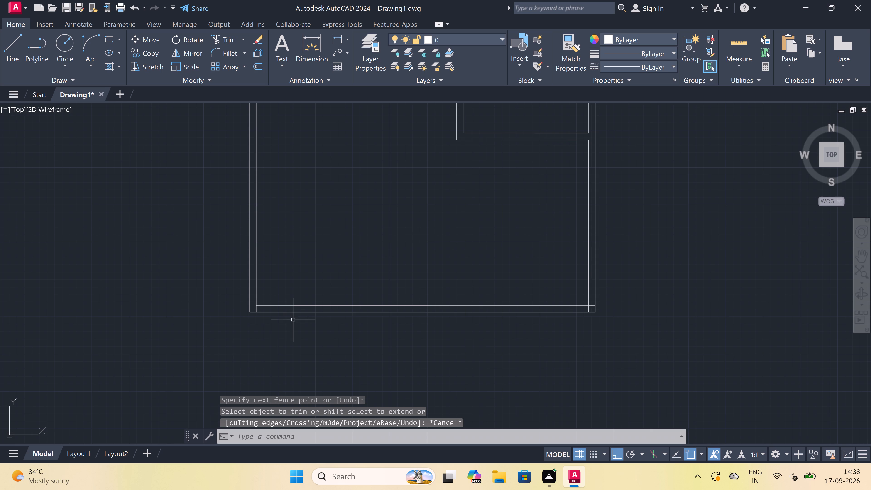
# Draw a short vertical line across the bottom wall's thickness, about a third of the way along from the left wall.
pyautogui.press('l')
pyautogui.press('space')
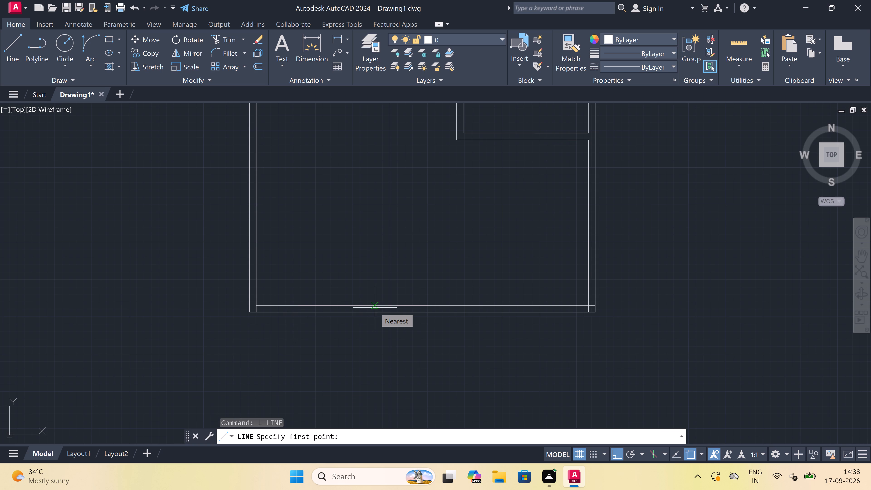
pyautogui.click(367, 308)
pyautogui.scroll(2, 367, 312)
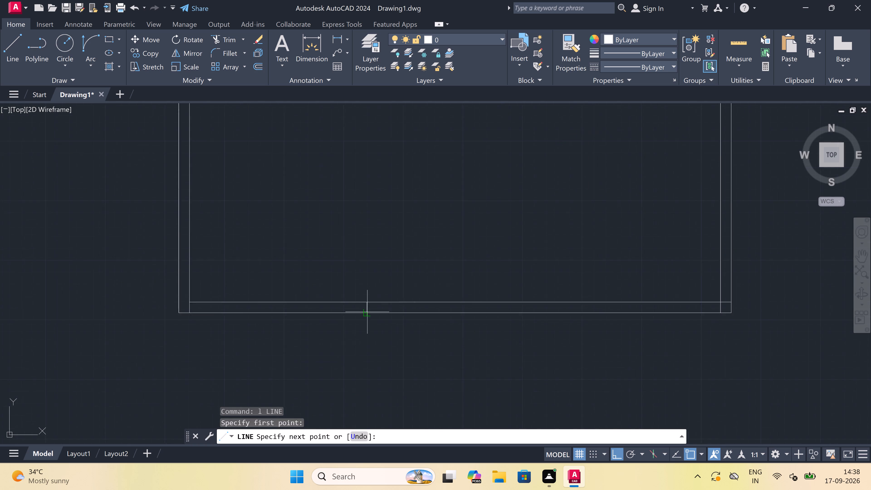
pyautogui.scroll(1, 367, 312)
pyautogui.click(367, 313)
pyautogui.press('Escape')
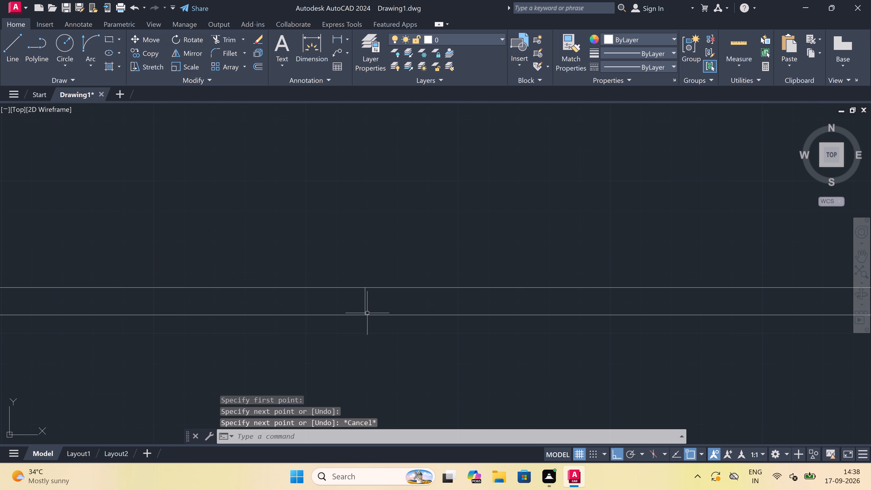
# Trim both bottom wall lines between the left wall and the new cross line to make the front opening.
pyautogui.write('tr')
pyautogui.press('space')
pyautogui.scroll(-3, 367, 313)
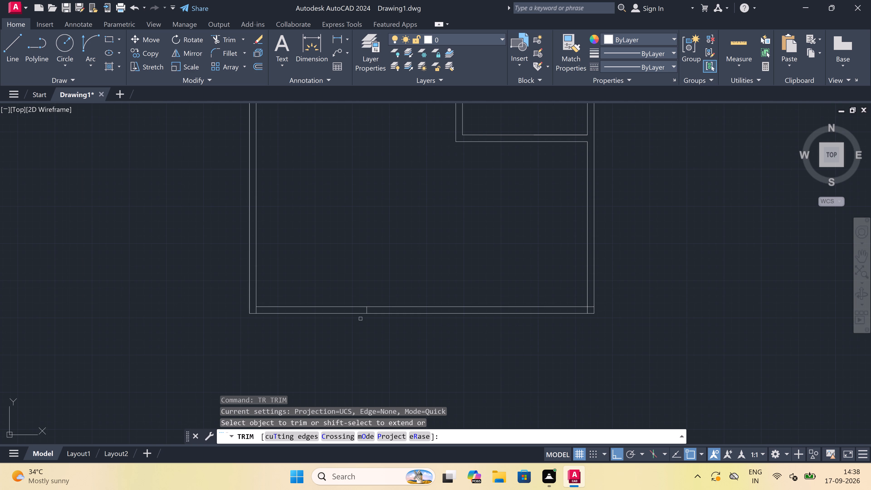
pyautogui.moveTo(350, 327); pyautogui.dragTo(350, 325)
pyautogui.moveTo(334, 238); pyautogui.dragTo(335, 241)
pyautogui.click(335, 241)
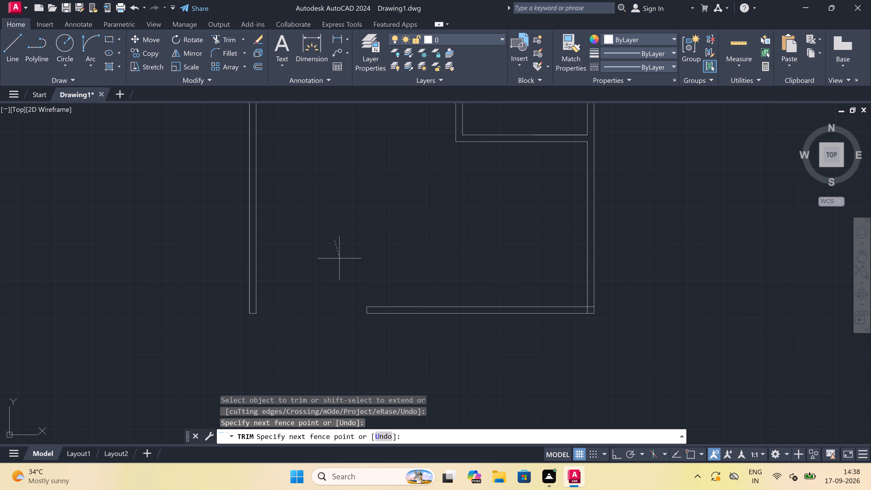
pyautogui.press('Escape')
# Draw the hinge jamb across the top-left room's bottom partition near its right end, with a 2" leftward stub and a 2' door leaf upward.
pyautogui.scroll(-4, 343, 271)
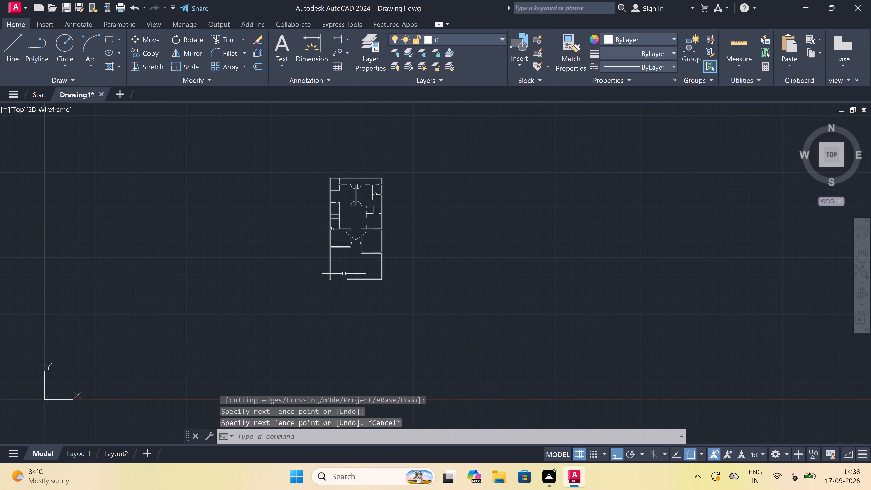
pyautogui.scroll(5, 334, 176)
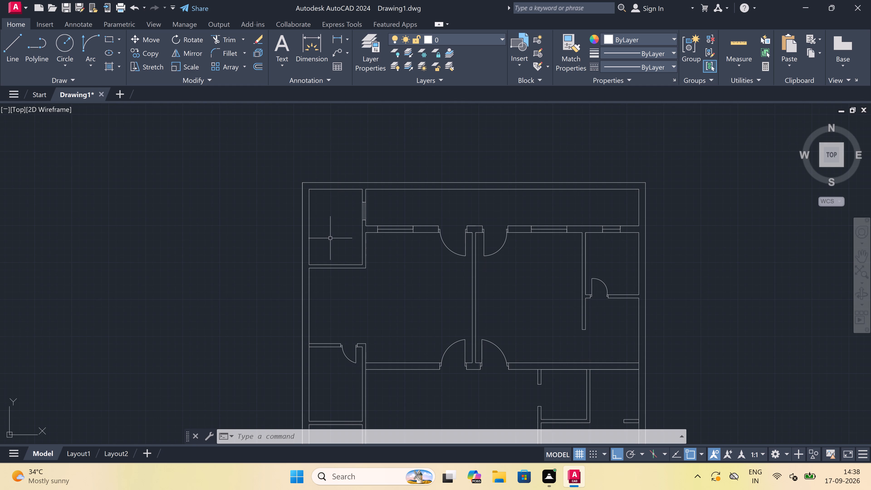
pyautogui.scroll(2, 339, 260)
pyautogui.press('l')
pyautogui.press('space')
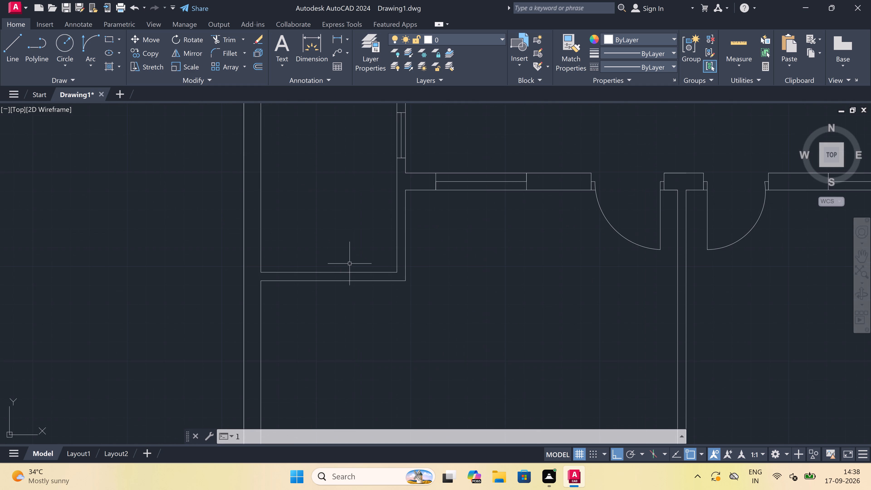
pyautogui.click(387, 272)
pyautogui.click(389, 283)
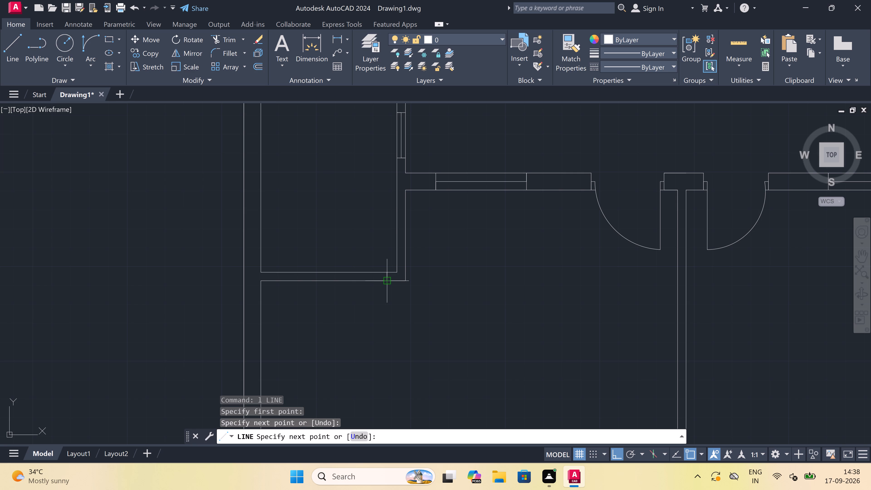
pyautogui.scroll(3, 388, 277)
pyautogui.click(379, 274)
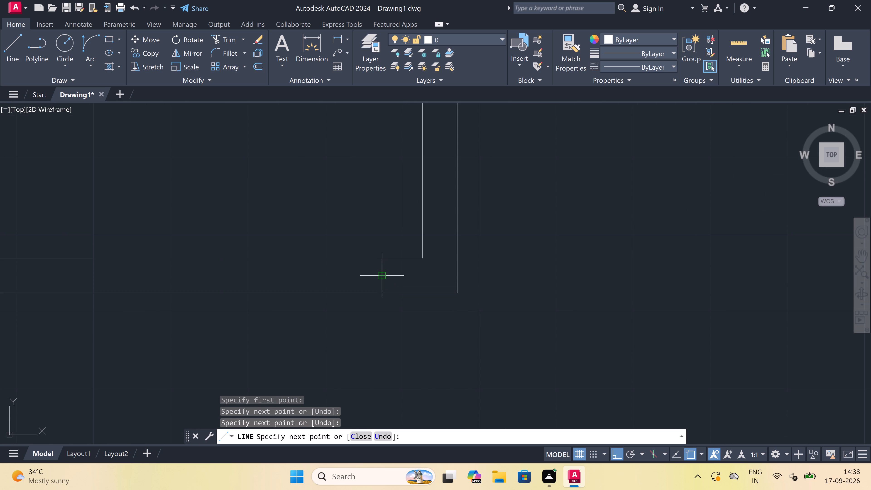
pyautogui.write('2"')
pyautogui.press('space')
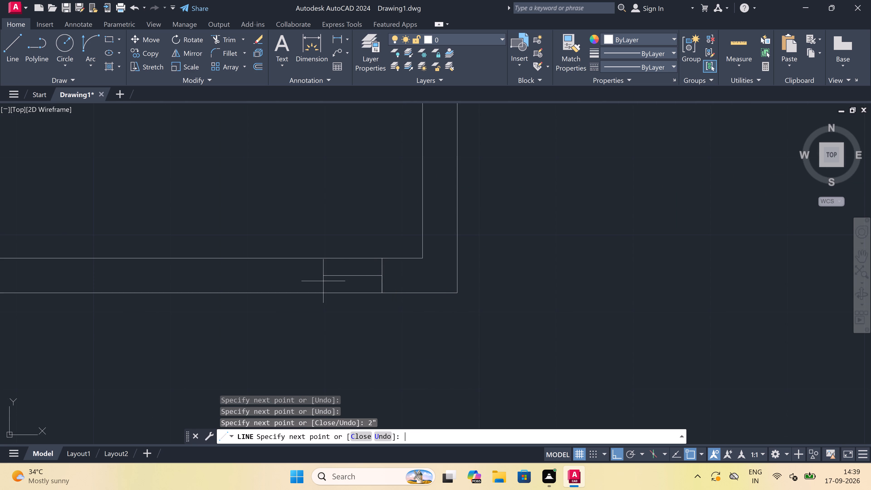
pyautogui.write("2'")
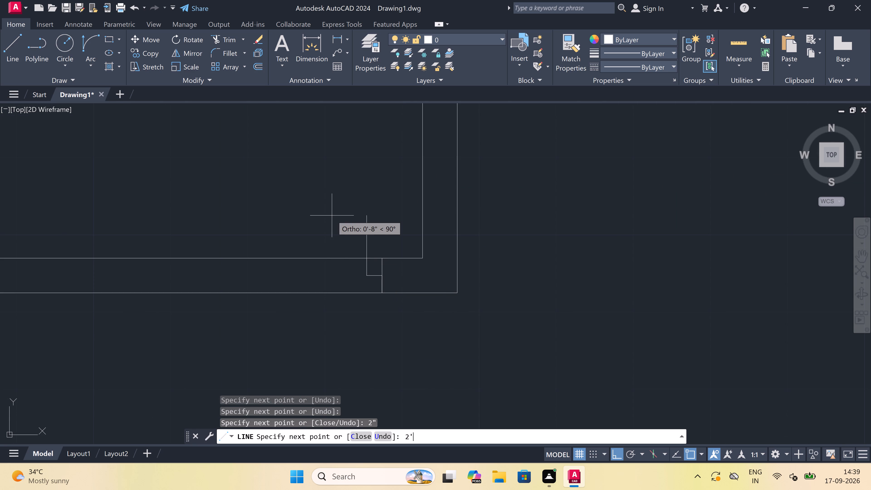
pyautogui.press('space')
pyautogui.scroll(-4, 328, 211)
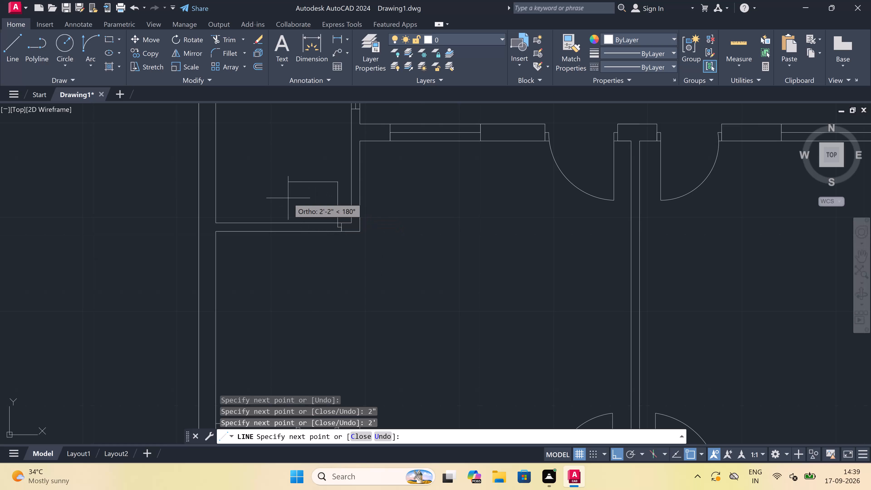
pyautogui.scroll(-4, 288, 198)
pyautogui.scroll(3, 285, 187)
pyautogui.scroll(3, 293, 215)
pyautogui.scroll(2, 303, 249)
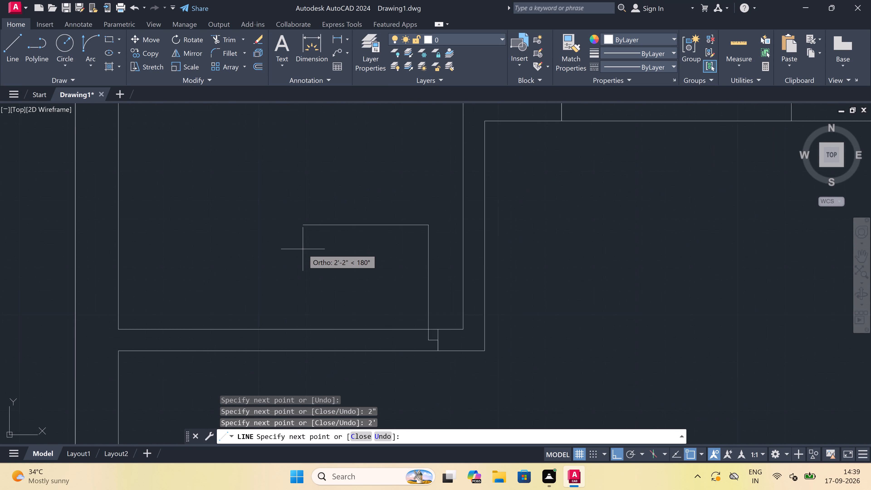
pyautogui.press('Escape')
# Draw the opposite jamb line across the same partition to the left, with a 2" stub toward the door leaf from its midpoint.
pyautogui.press('space')
pyautogui.scroll(-3, 325, 275)
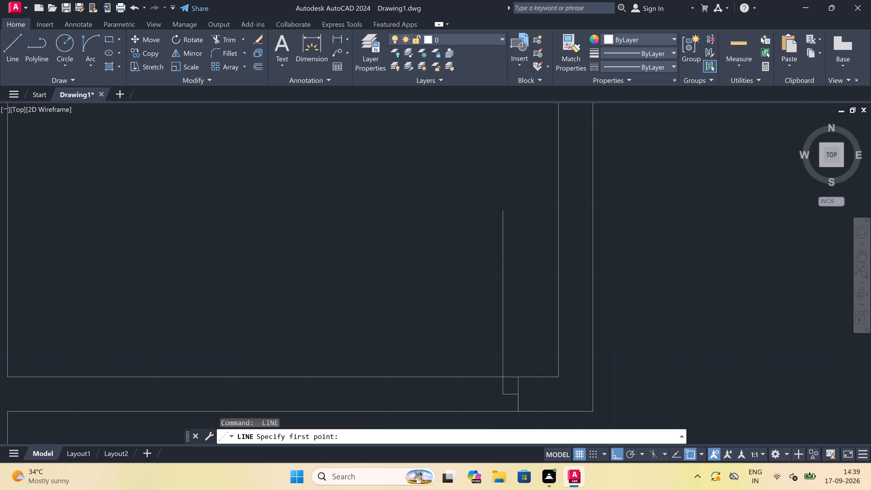
pyautogui.scroll(2, 324, 294)
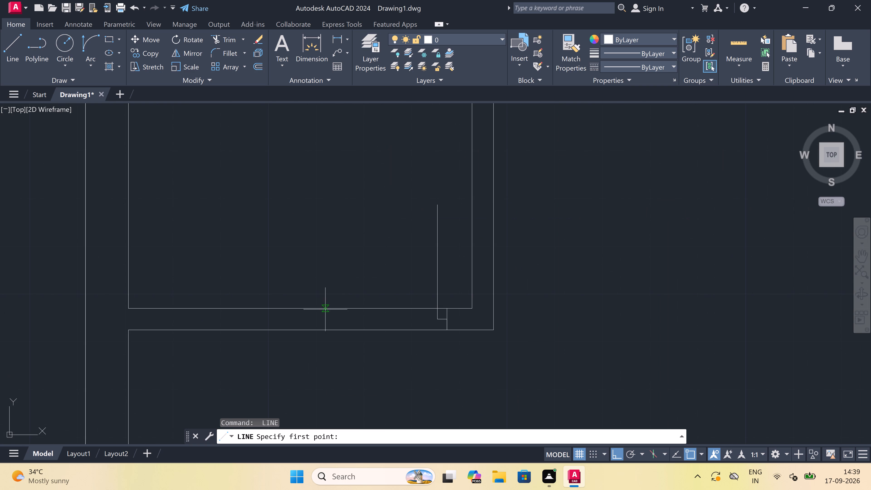
pyautogui.click(320, 307)
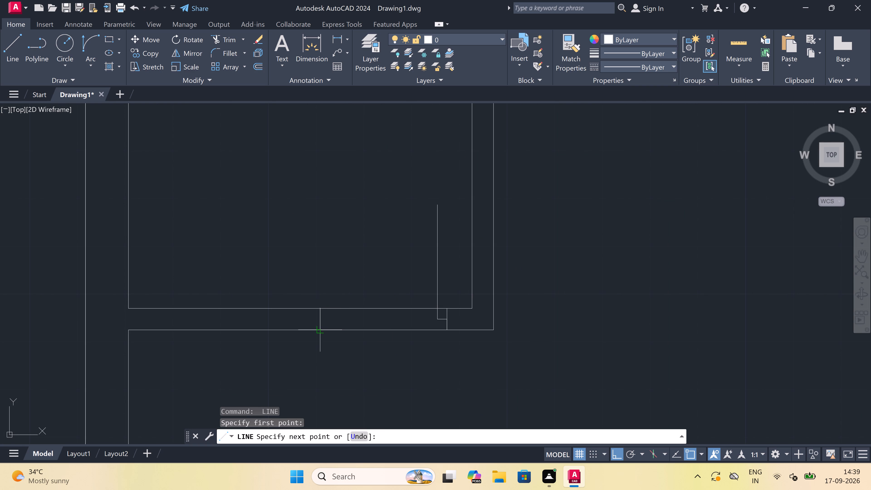
pyautogui.click(319, 327)
pyautogui.doubleClick(318, 317)
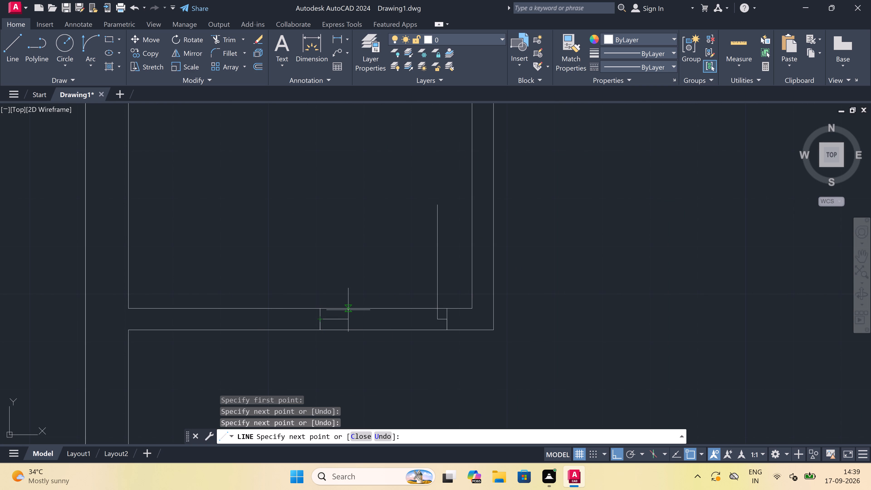
pyautogui.write('2"')
pyautogui.press('space')
pyautogui.press('Escape')
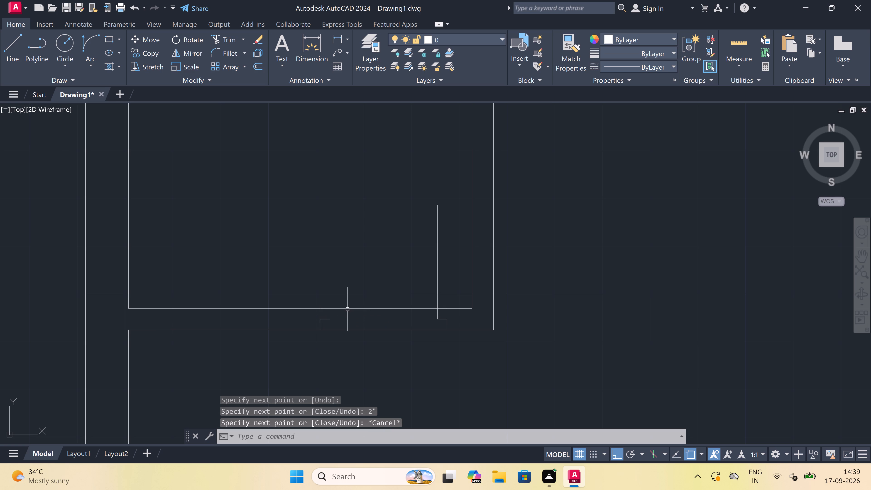
# Draw the door swing arc from the leaf's upper end to the end of the opposite jamb's stub.
pyautogui.click(82, 39)
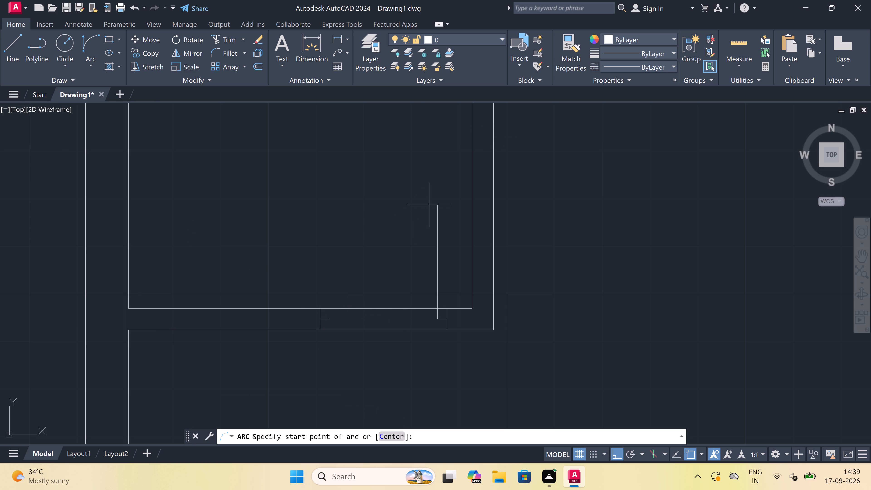
pyautogui.doubleClick(437, 205)
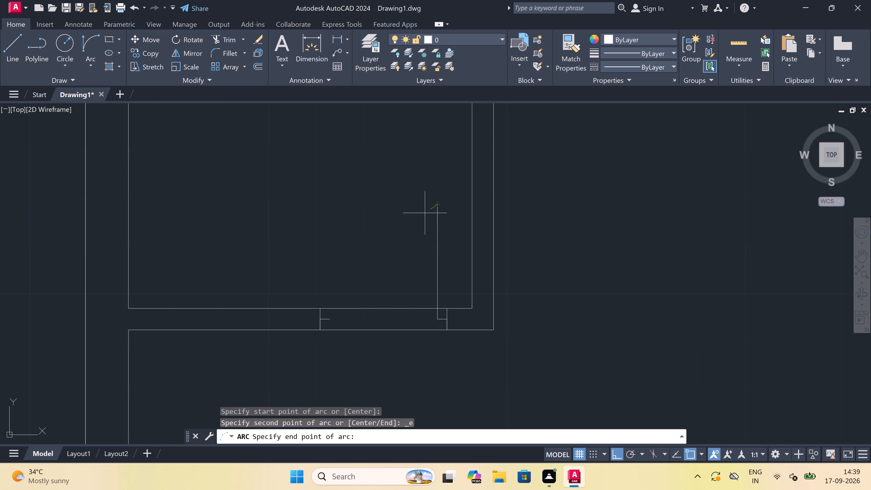
pyautogui.doubleClick(330, 317)
pyautogui.click(311, 273)
# Trim both partition lines between the two jambs to open the top-left room's doorway.
pyautogui.write('tr')
pyautogui.press('space')
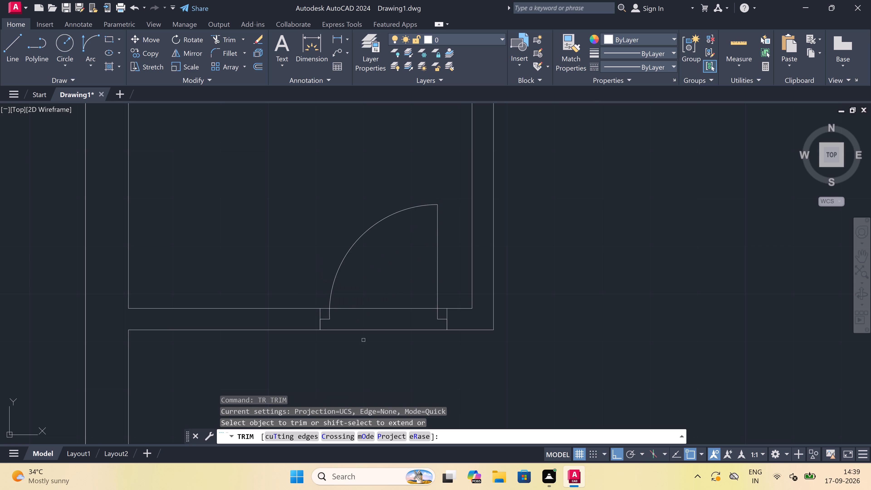
pyautogui.click(363, 340)
pyautogui.click(363, 306)
pyautogui.scroll(-3, 363, 306)
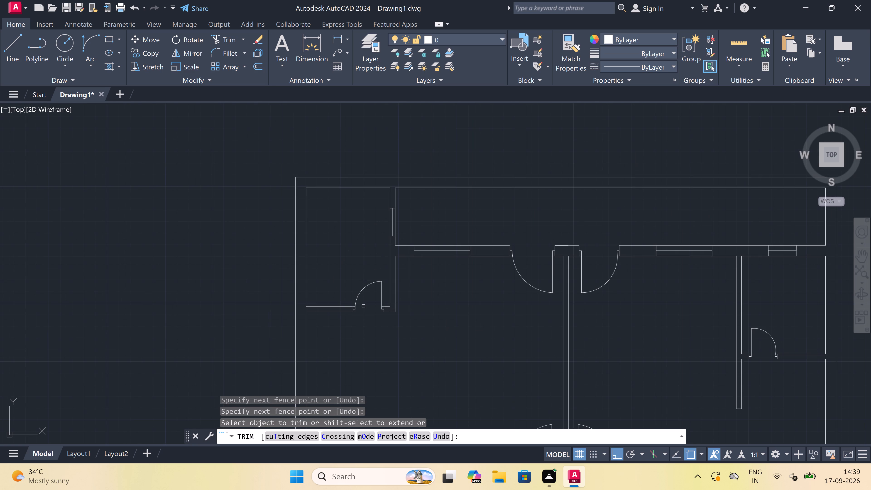
pyautogui.press('Escape')
# Examine the whole floor plan, from the upper rooms down to the front opening.
pyautogui.scroll(-3, 363, 283)
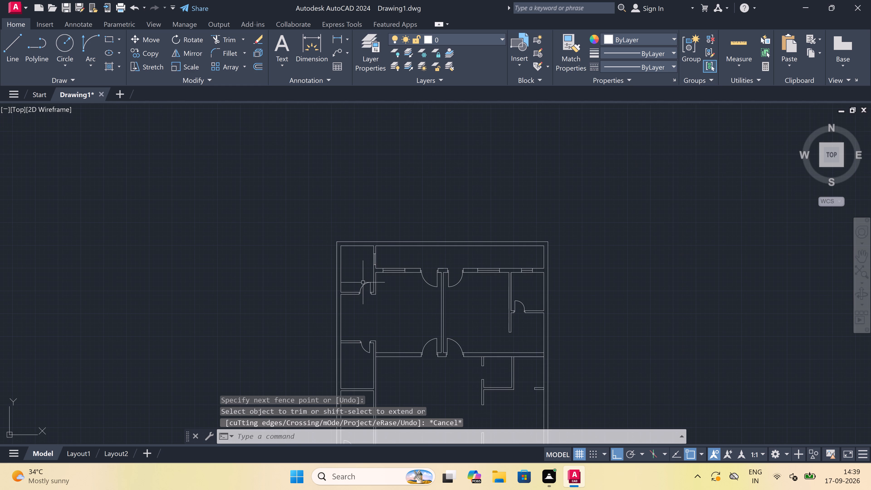
pyautogui.scroll(-2, 370, 294)
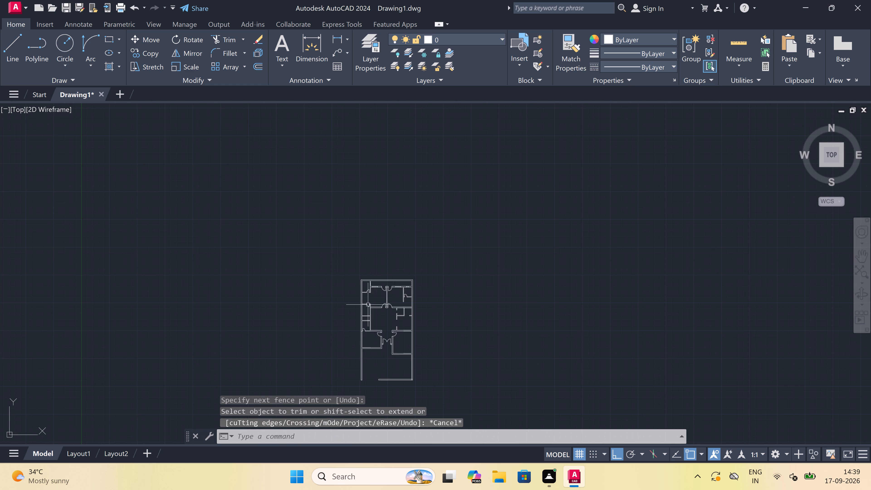
pyautogui.scroll(3, 368, 345)
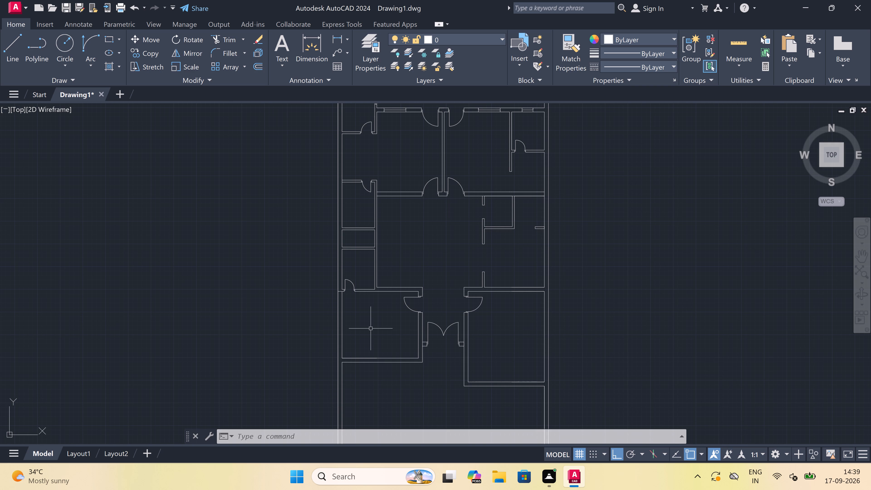
pyautogui.scroll(-2, 373, 318)
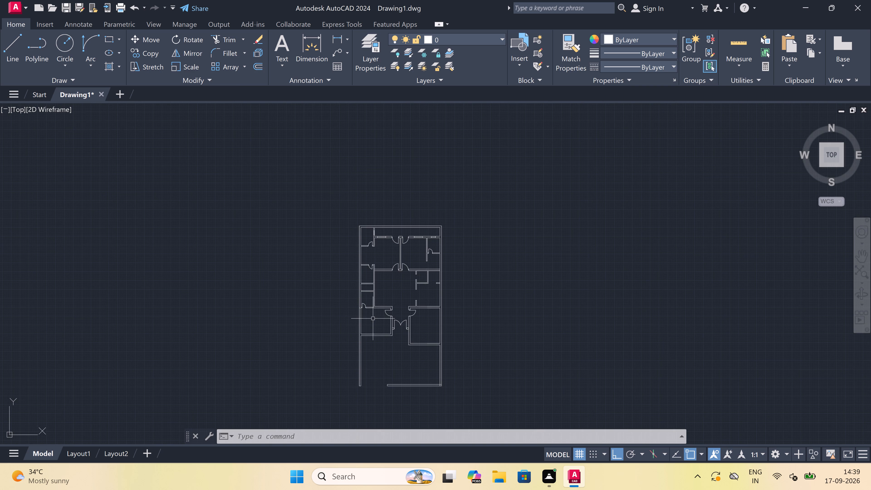
pyautogui.scroll(1, 373, 318)
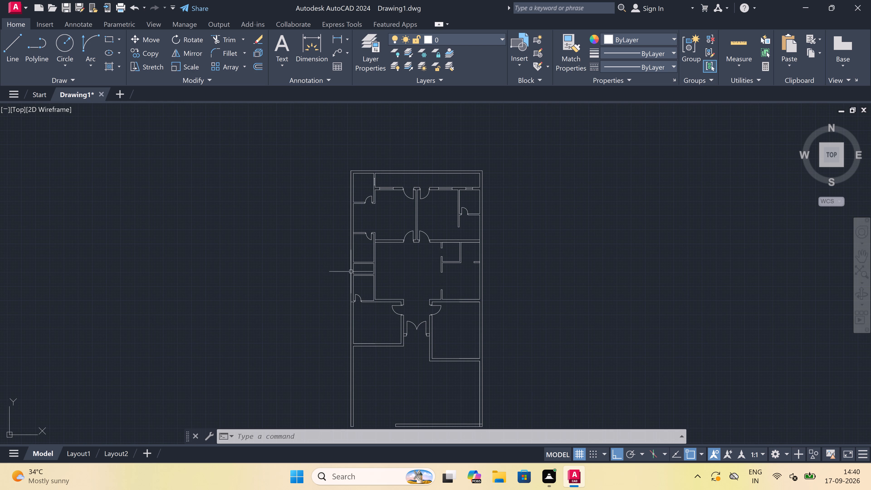
pyautogui.scroll(-2, 367, 233)
pyautogui.scroll(2, 367, 257)
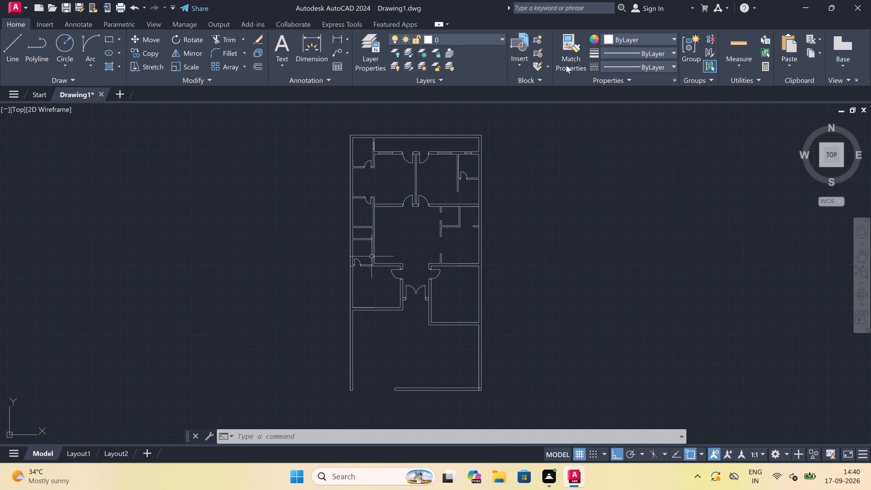
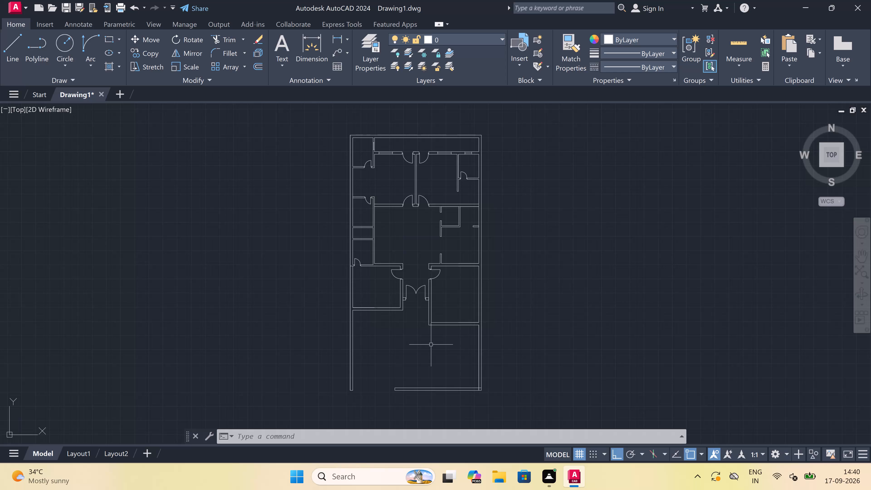
# Create a new layer named line1.
pyautogui.click(371, 42)
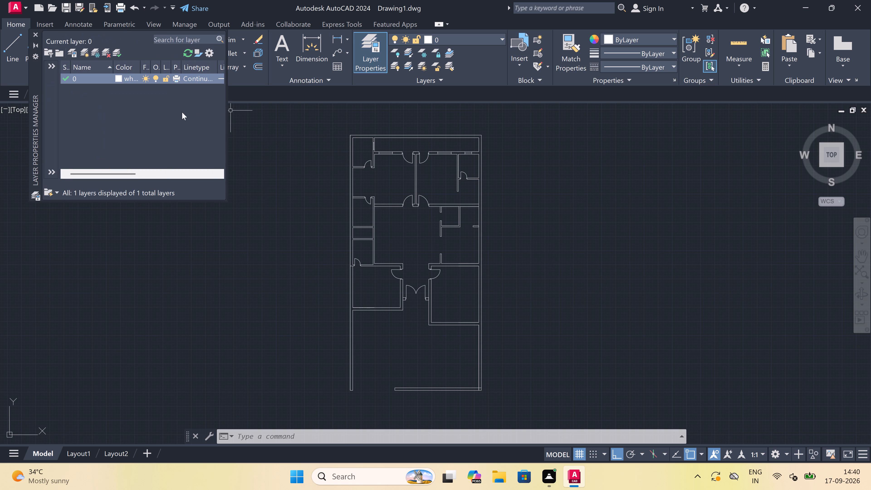
pyautogui.moveTo(139, 114); pyautogui.dragTo(135, 115, button='right')
pyautogui.click(192, 167)
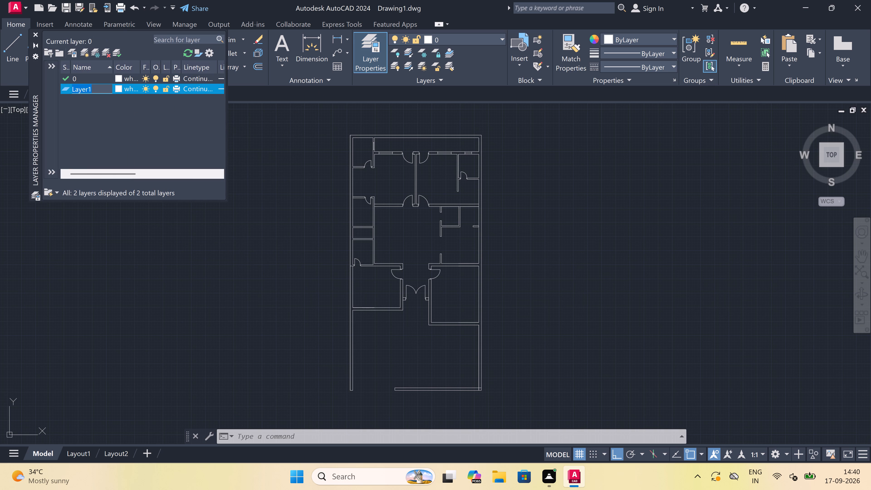
pyautogui.press('BackSpace')
pyautogui.write('line1')
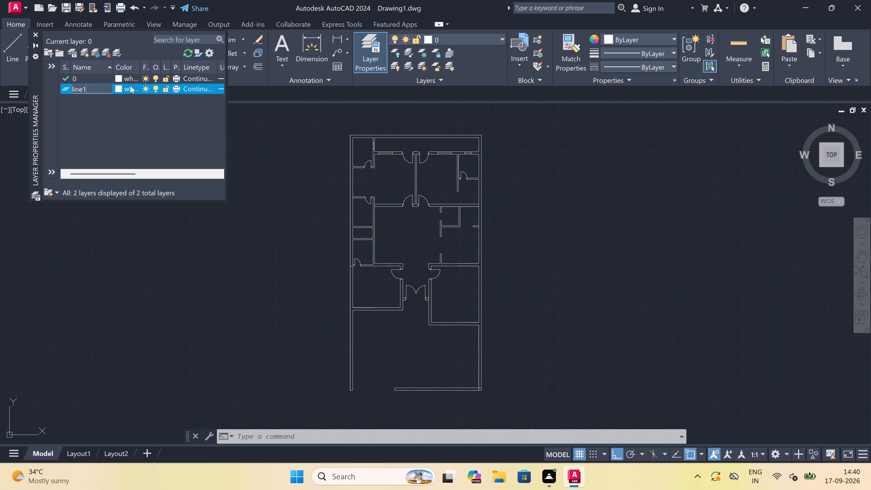
# Load the DASHED2 linetype from acadiso.lin and assign it to layer line1.
pyautogui.click(191, 86)
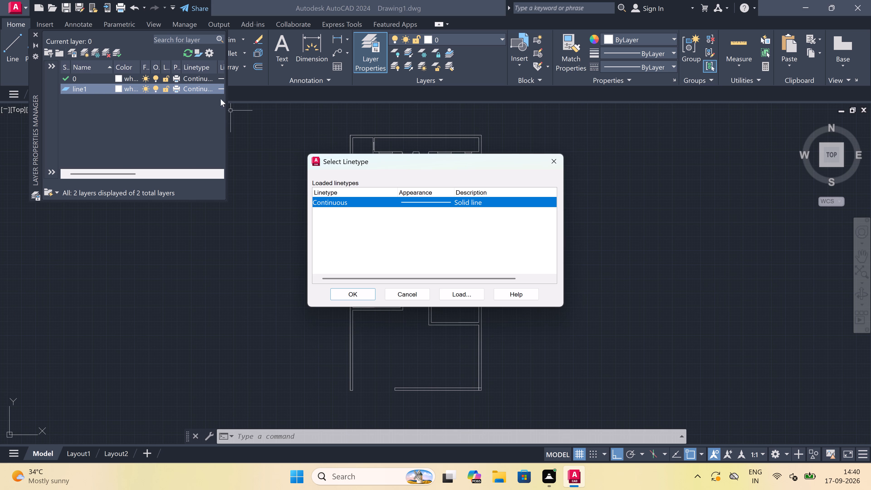
pyautogui.click(475, 297)
pyautogui.scroll(-2, 397, 219)
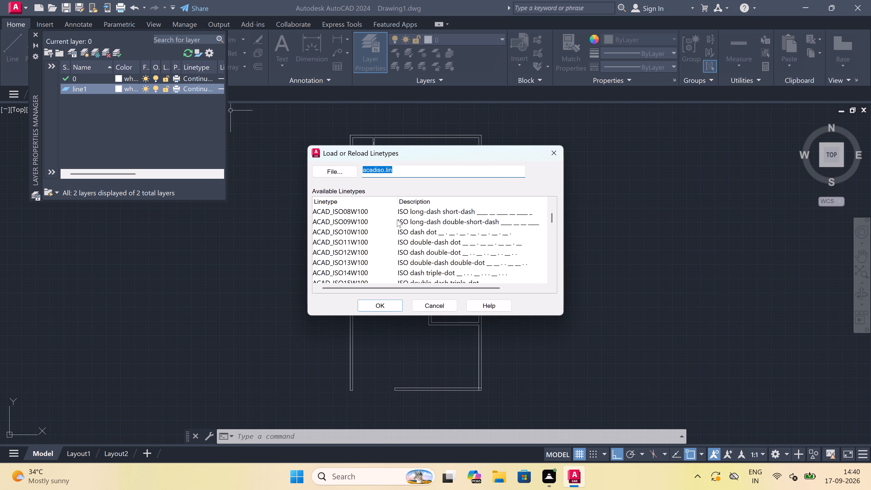
pyautogui.scroll(-6, 397, 219)
pyautogui.scroll(1, 406, 234)
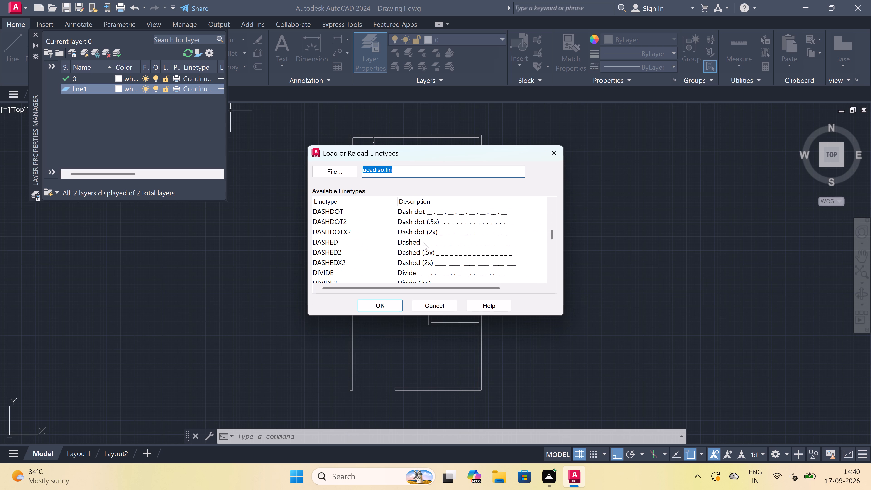
pyautogui.click(443, 252)
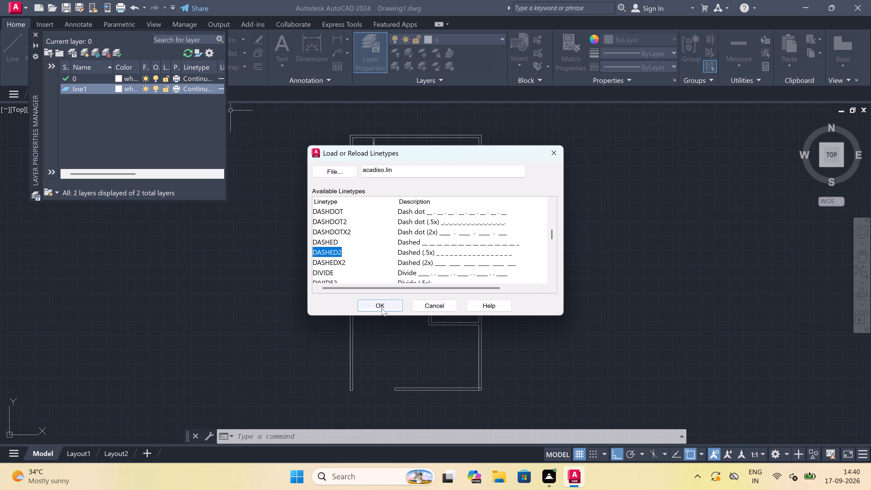
pyautogui.click(379, 307)
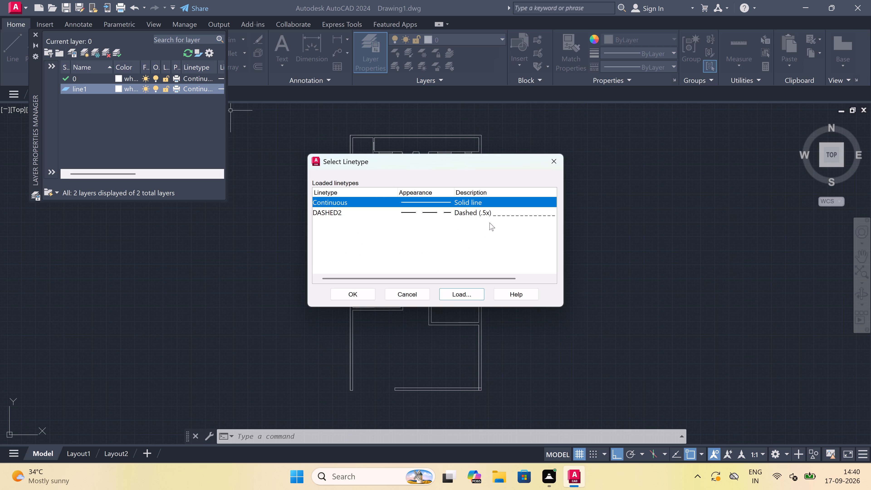
pyautogui.doubleClick(492, 214)
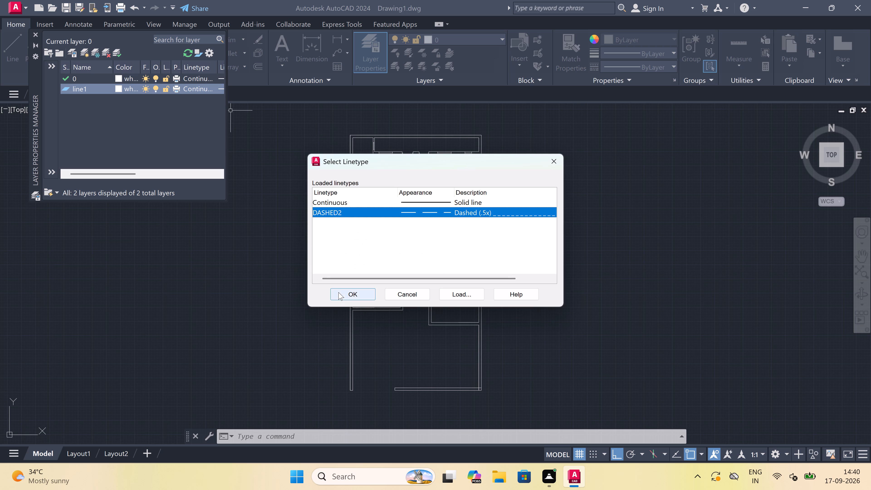
pyautogui.click(338, 292)
# Set the colour of layer line1 to index colour 254 and close the layer manager.
pyautogui.click(118, 87)
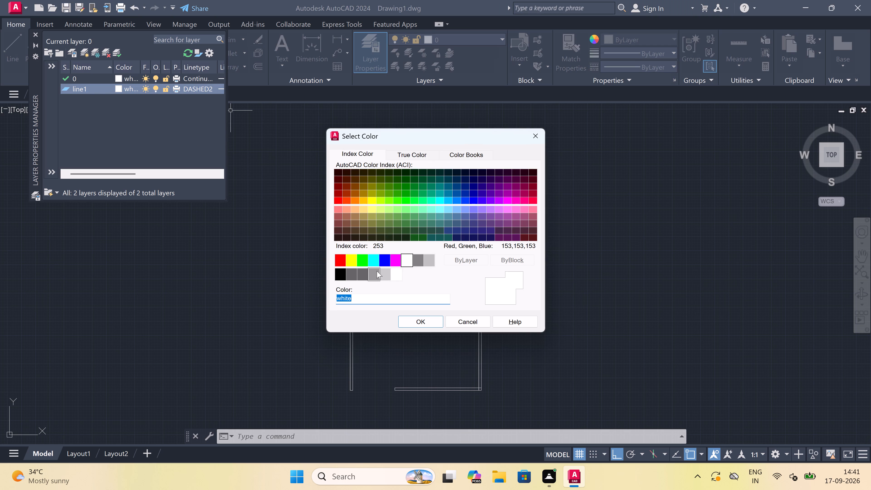
pyautogui.click(383, 272)
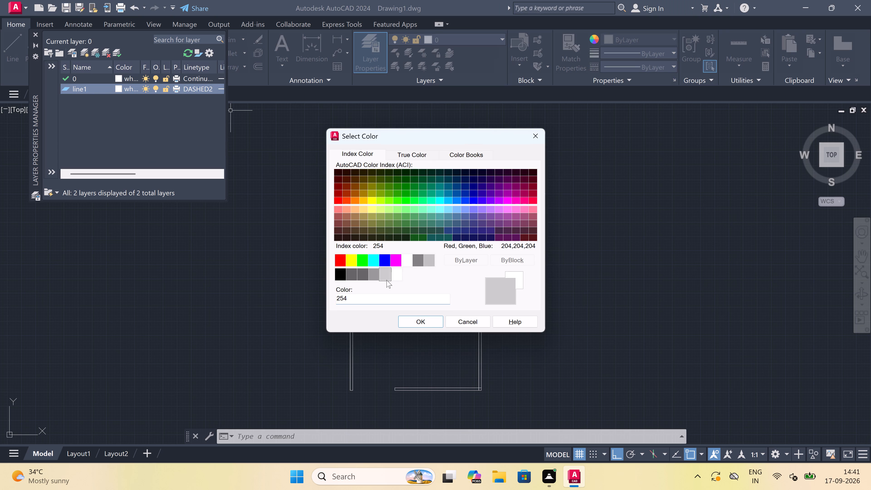
pyautogui.click(427, 321)
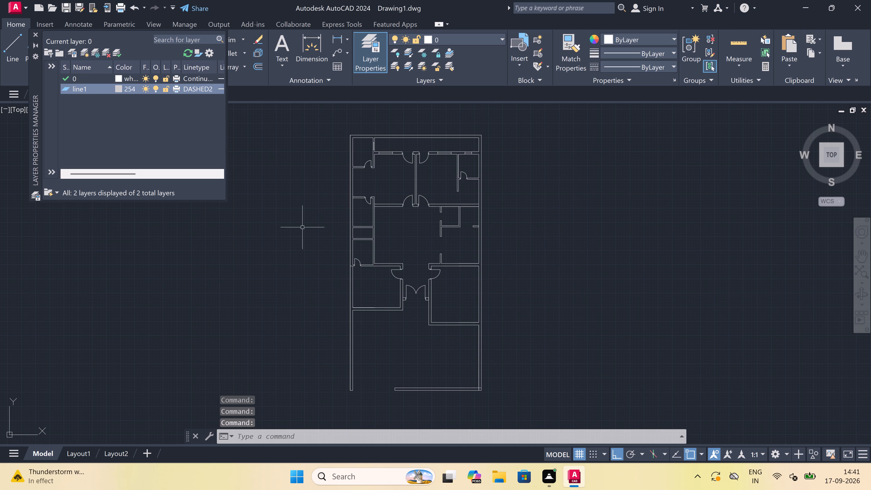
pyautogui.click(34, 31)
# Make line1 the current layer.
pyautogui.click(427, 38)
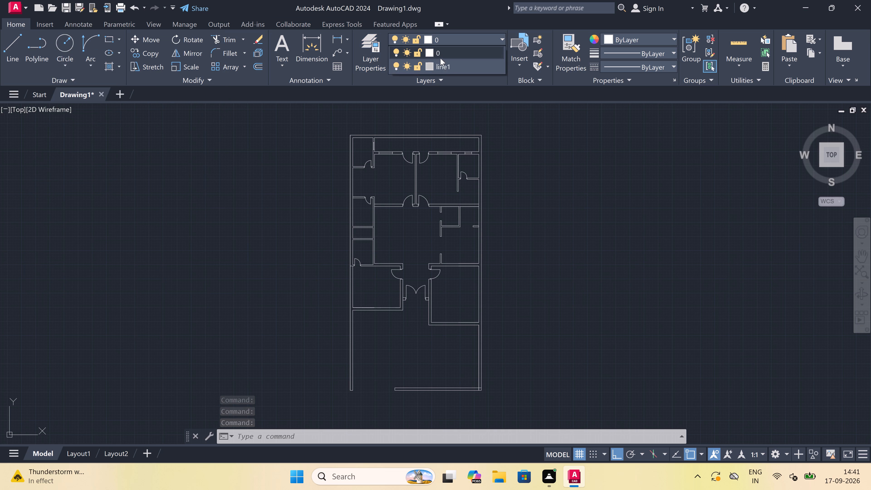
pyautogui.moveTo(445, 66); pyautogui.dragTo(446, 69)
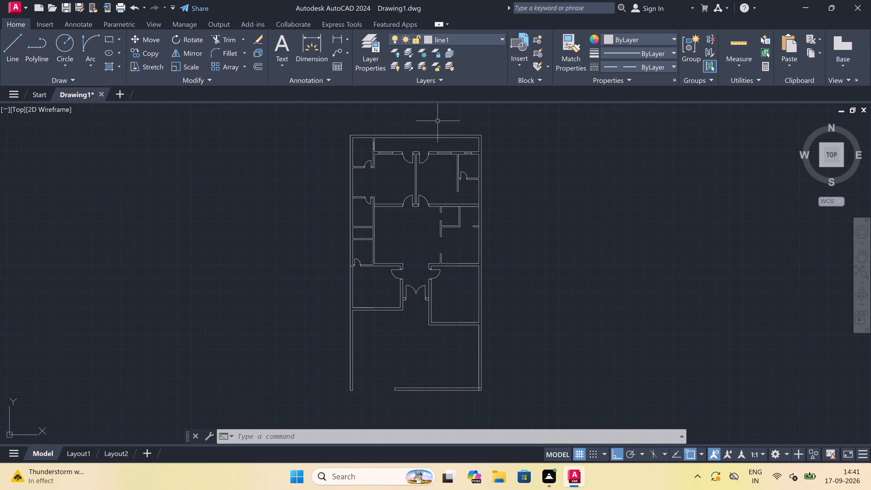
pyautogui.click(438, 121)
# Draw two parallel dashed lines joining the wall faces across the small room's opening on the east side of the central hall.
pyautogui.press('l')
pyautogui.press('space')
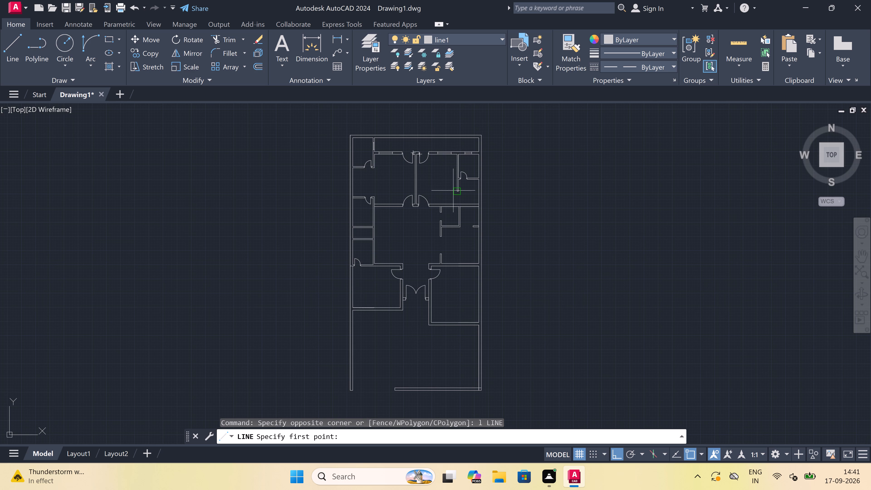
pyautogui.scroll(4, 447, 209)
pyautogui.scroll(2, 426, 217)
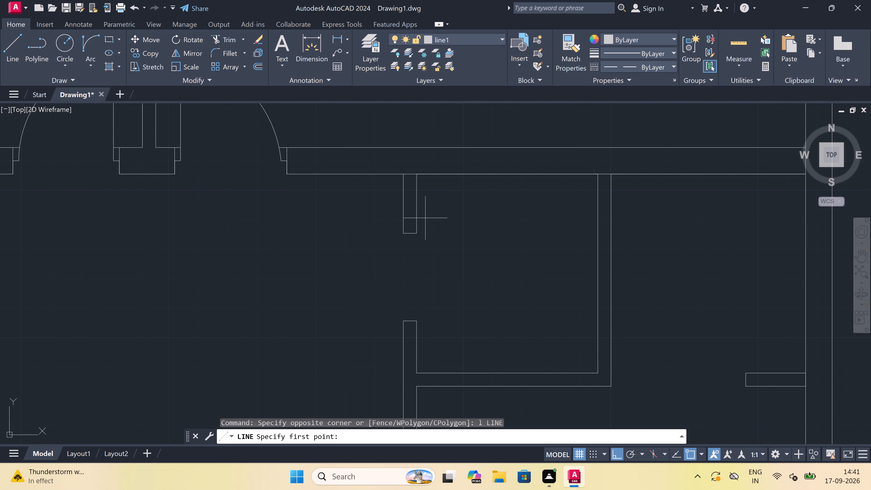
pyautogui.doubleClick(401, 231)
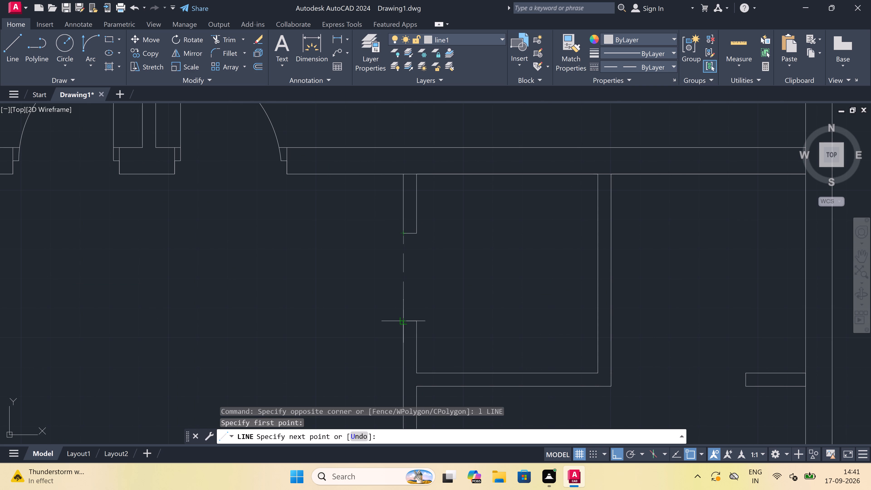
pyautogui.click(405, 319)
pyautogui.click(406, 320)
pyautogui.press('Escape')
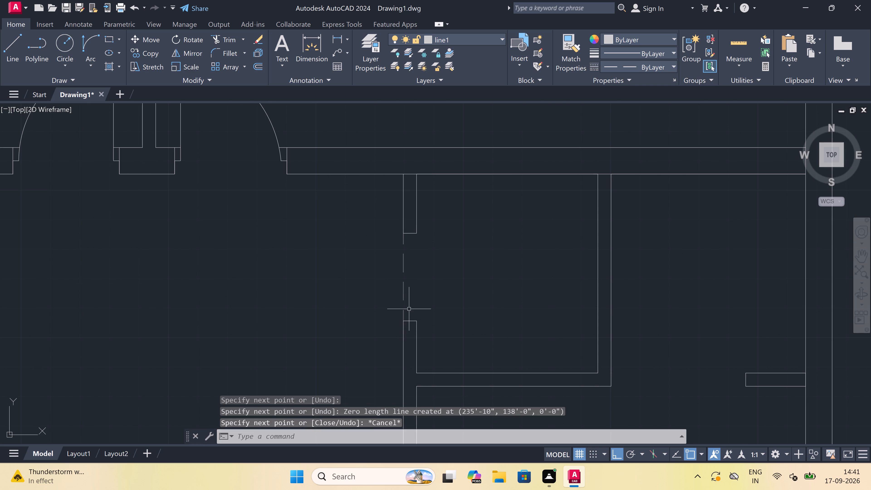
pyautogui.press('space')
pyautogui.doubleClick(418, 236)
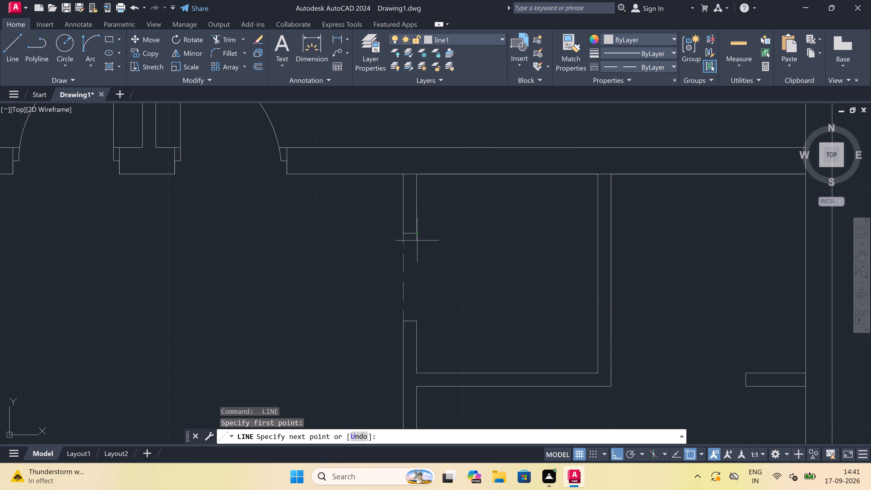
pyautogui.click(416, 320)
pyautogui.press('Escape')
# Draw two dashed lines joining both wall faces across the wider opening further south in the central hall's east wall.
pyautogui.scroll(-3, 419, 275)
pyautogui.scroll(-1, 420, 307)
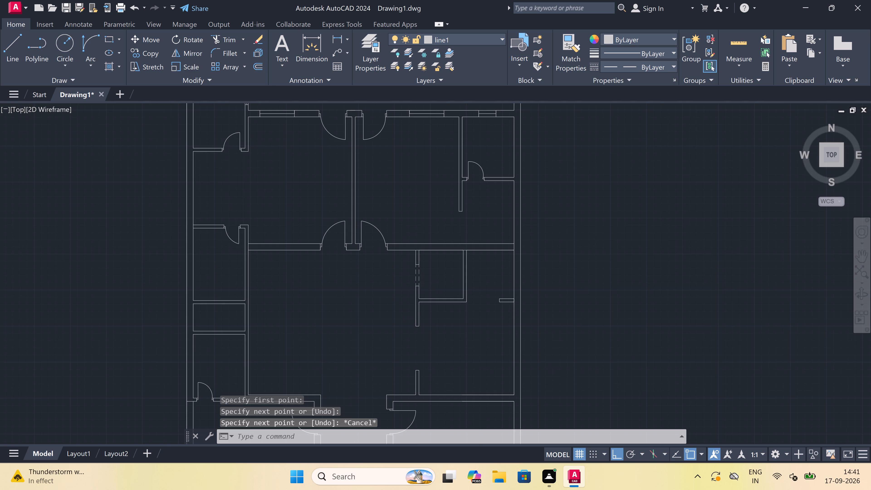
pyautogui.scroll(2, 413, 345)
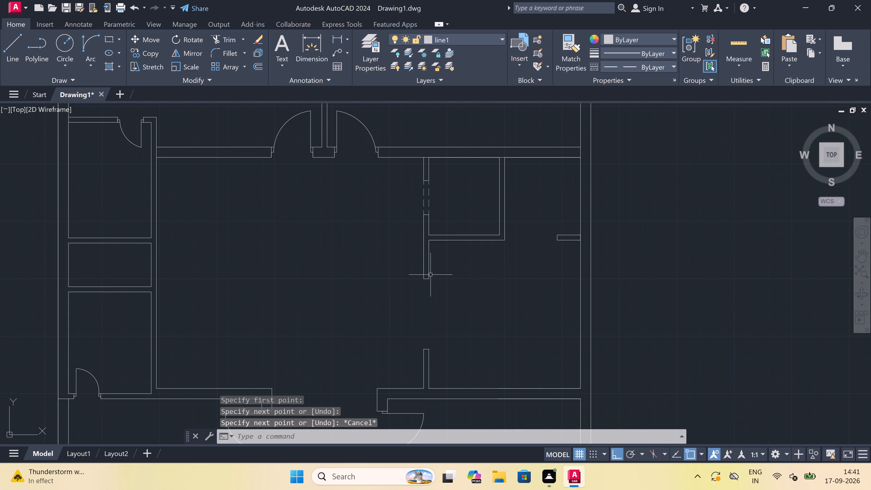
pyautogui.press('space')
pyautogui.scroll(2, 424, 281)
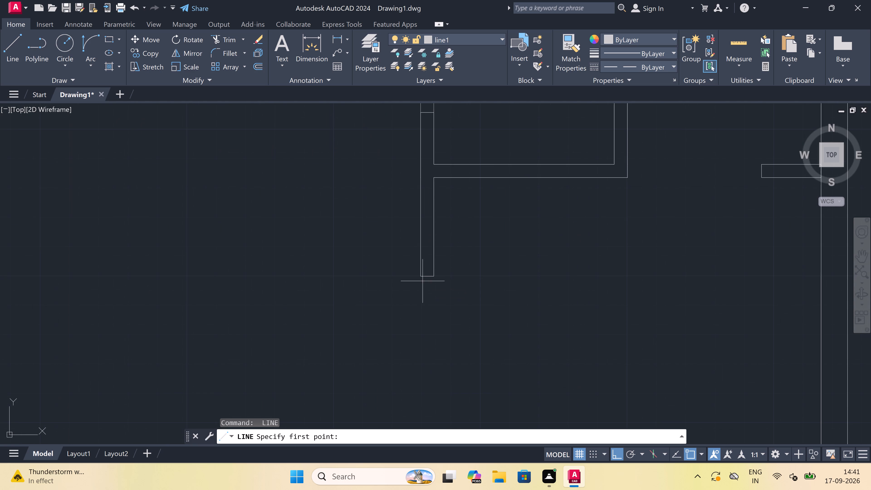
pyautogui.click(421, 275)
pyautogui.scroll(-3, 421, 274)
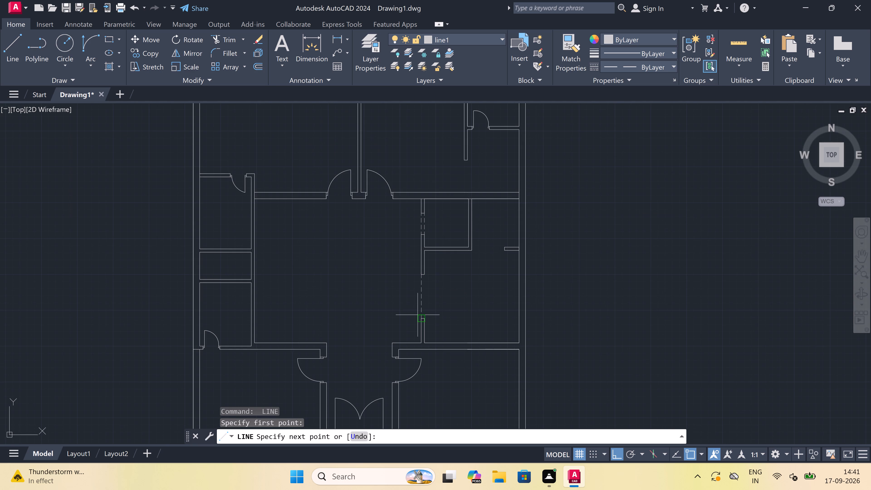
pyautogui.scroll(3, 417, 327)
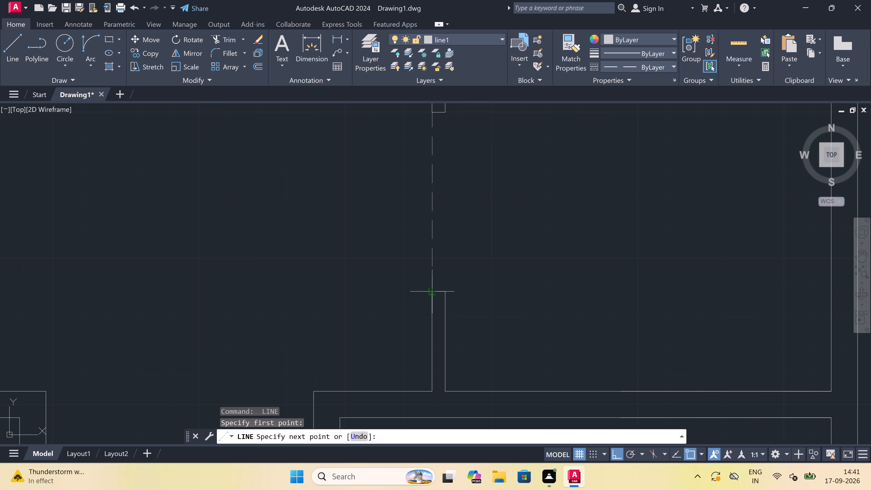
pyautogui.click(433, 290)
pyautogui.press('Escape')
pyautogui.press('space')
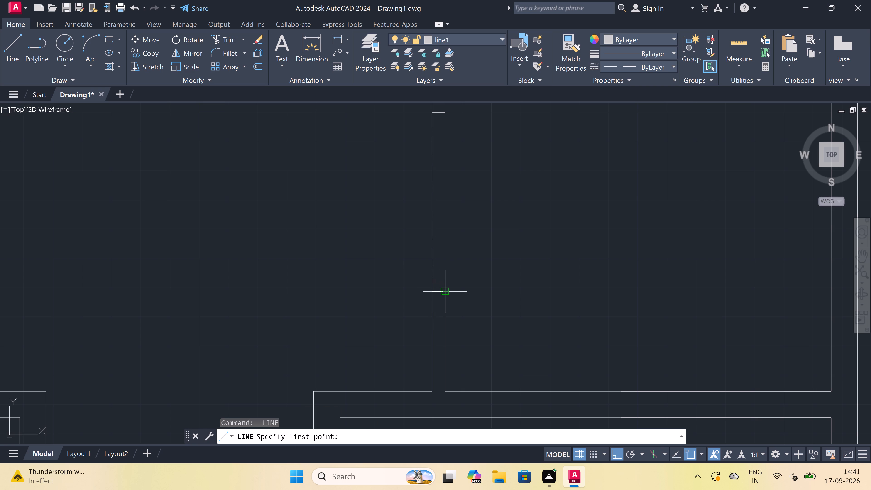
pyautogui.click(448, 289)
pyautogui.scroll(-4, 448, 230)
pyautogui.scroll(4, 443, 201)
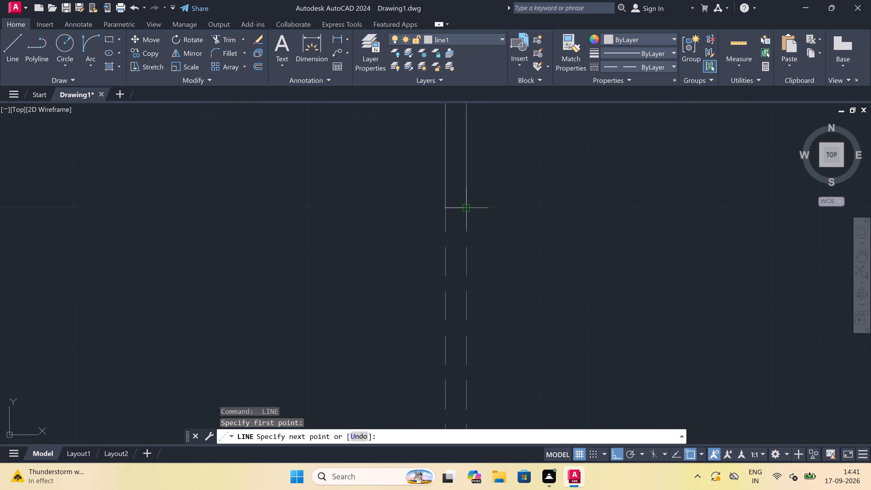
pyautogui.click(465, 206)
pyautogui.press('Escape')
# Draw a dashed rectangle freehand inside the short, narrow compartment between the two rooms west of the central hall.
pyautogui.scroll(-3, 446, 204)
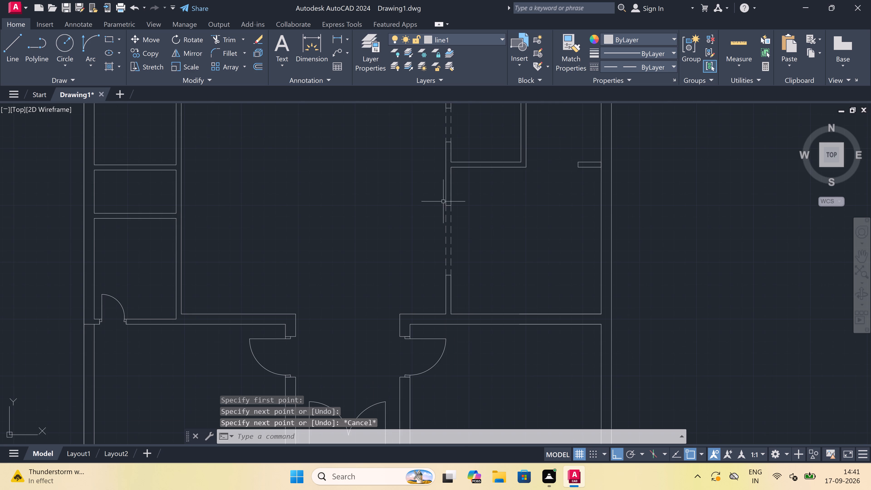
pyautogui.scroll(-2, 439, 199)
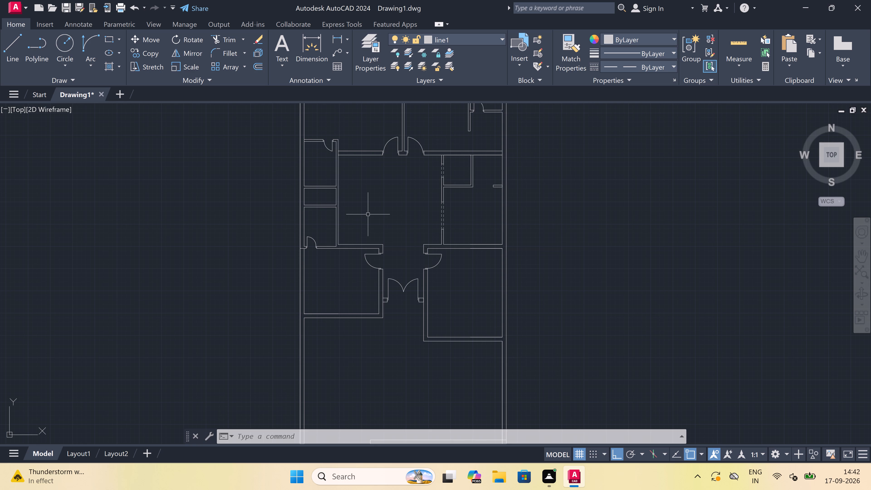
pyautogui.press('r')
pyautogui.write('ec')
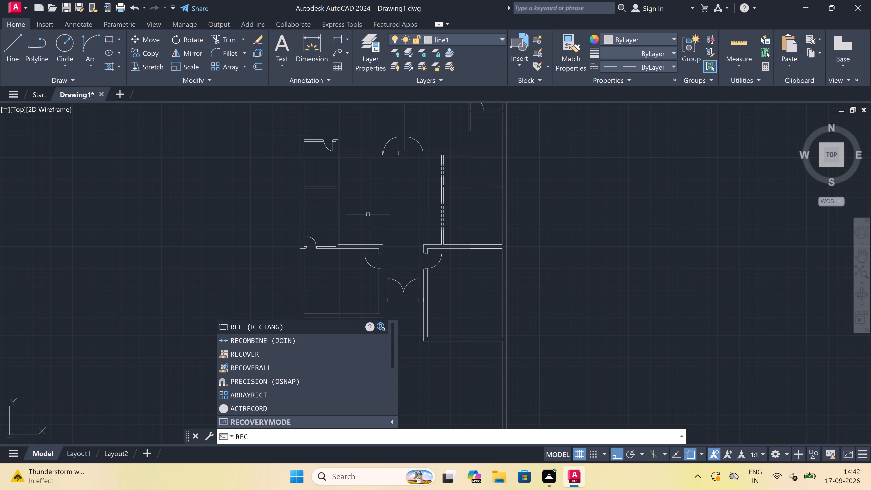
pyautogui.press('space')
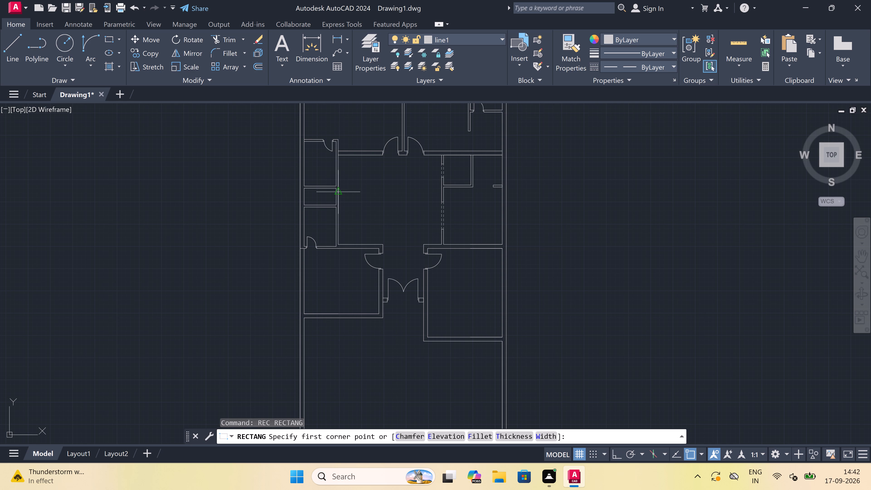
pyautogui.scroll(3, 299, 194)
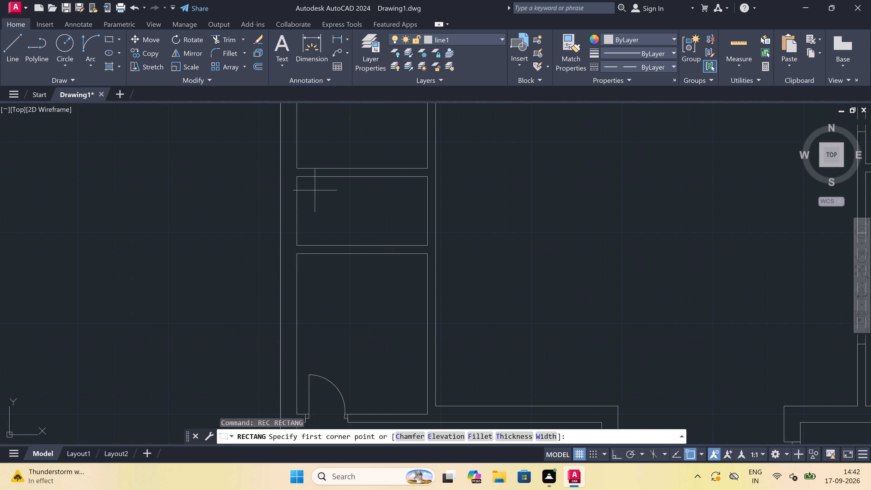
pyautogui.scroll(1, 315, 191)
pyautogui.doubleClick(311, 191)
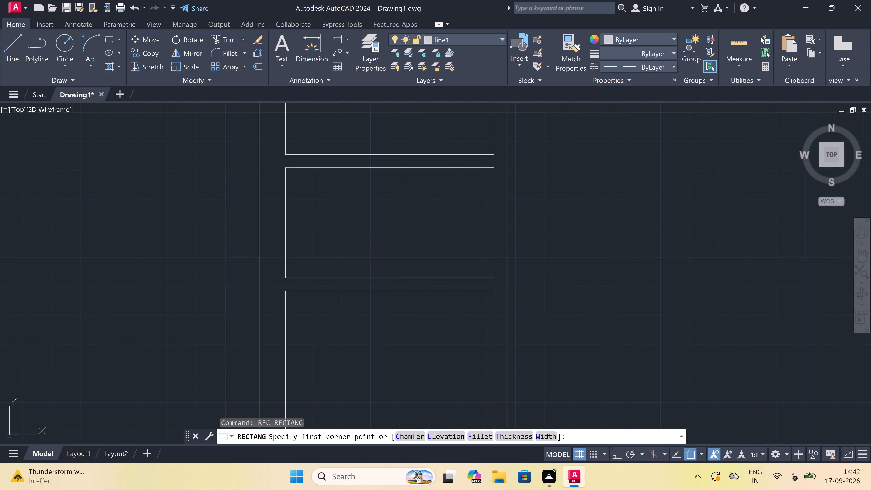
pyautogui.click(468, 248)
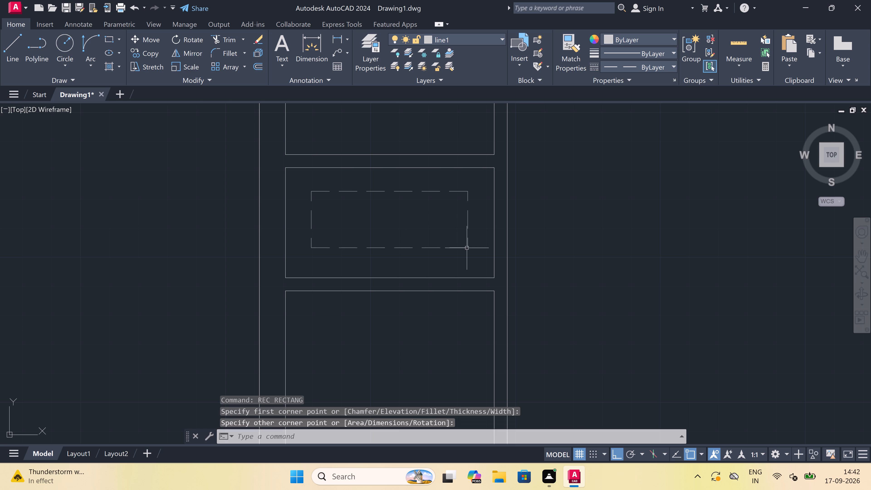
pyautogui.scroll(-5, 396, 217)
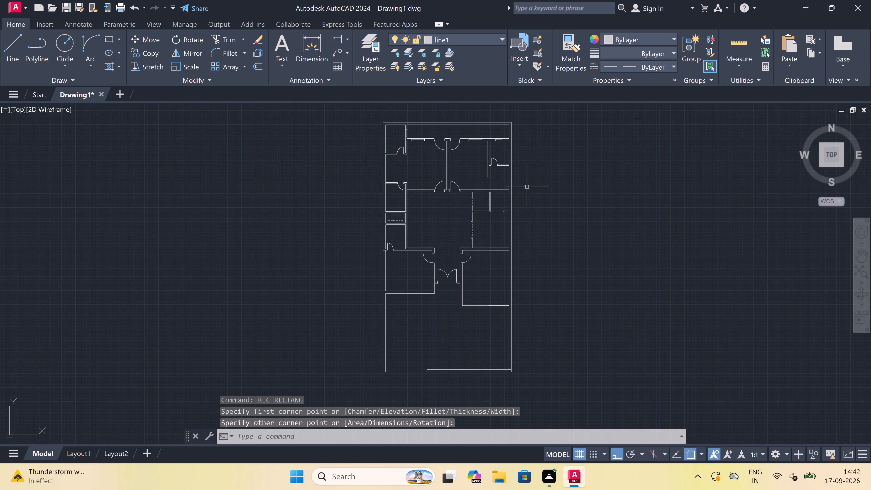
# Draw a dashed rectangle freehand in the space between the small room's east wall and the eastern exterior wall.
pyautogui.scroll(4, 526, 188)
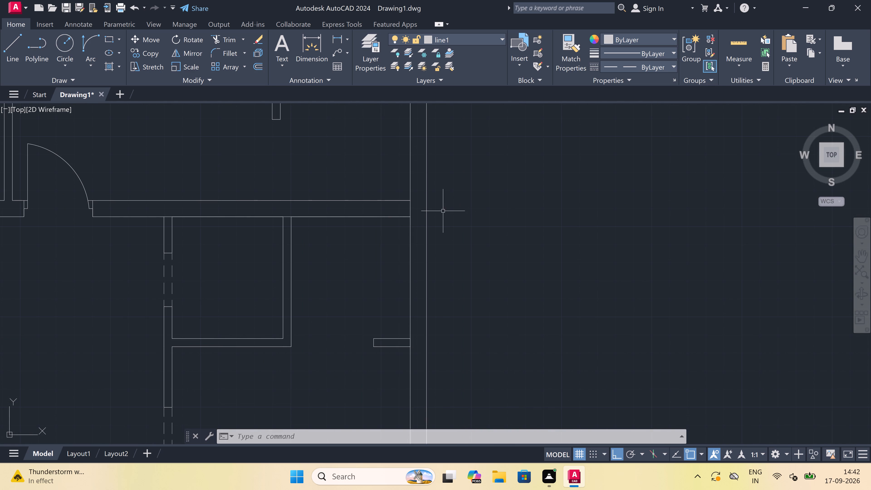
pyautogui.scroll(1, 339, 262)
pyautogui.press('space')
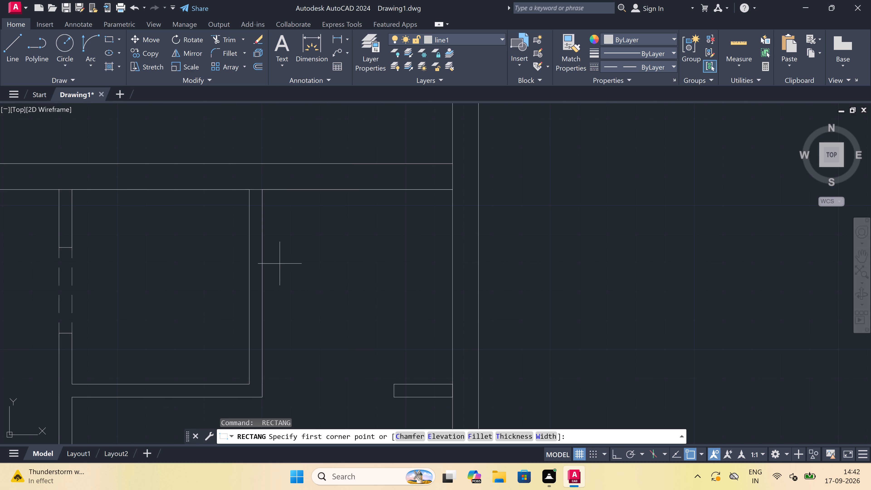
pyautogui.doubleClick(286, 263)
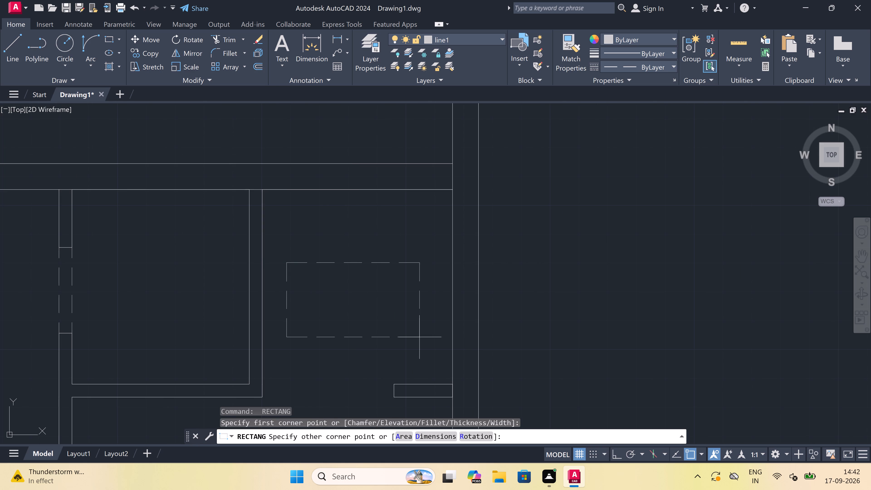
pyautogui.doubleClick(437, 360)
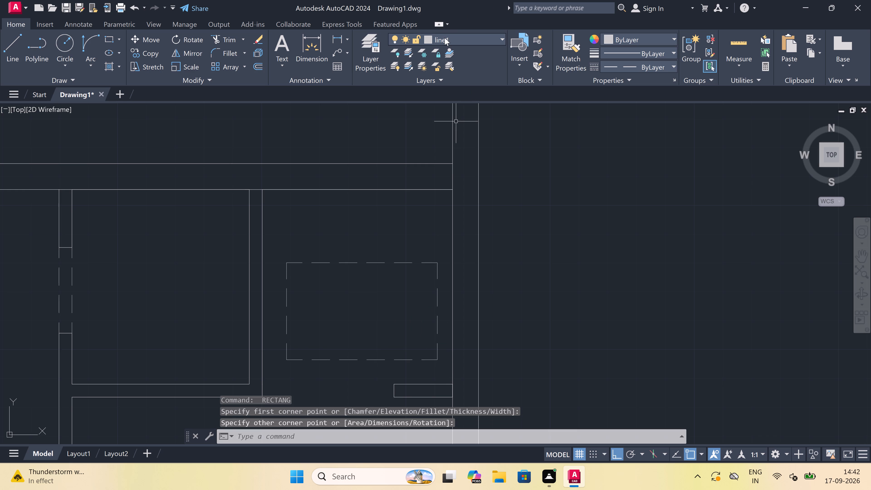
# Make layer 0 the current layer.
pyautogui.doubleClick(445, 39)
pyautogui.doubleClick(438, 40)
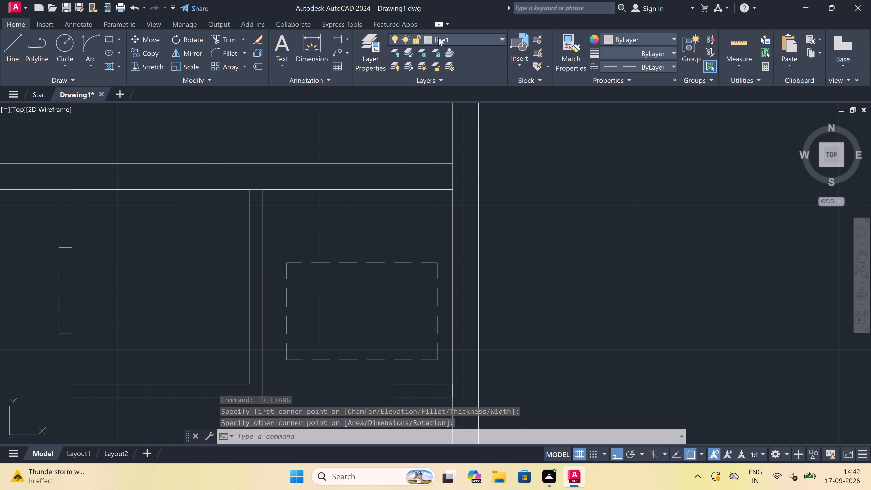
pyautogui.doubleClick(438, 37)
pyautogui.doubleClick(458, 36)
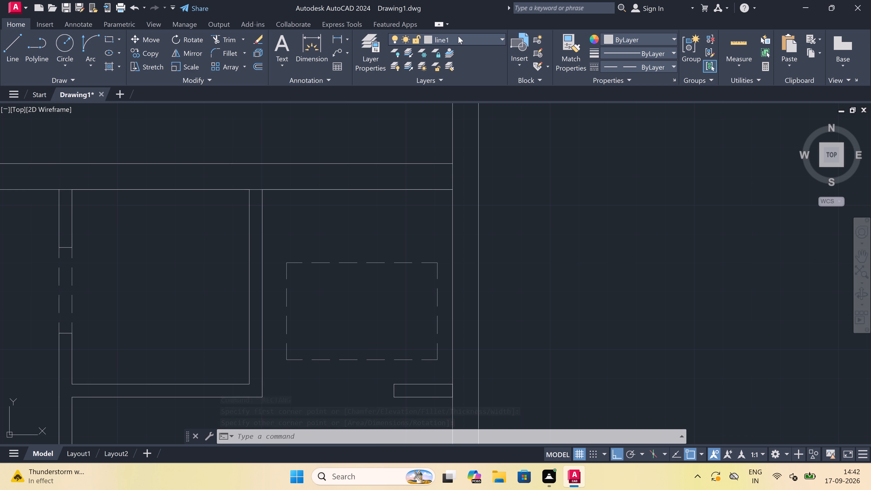
pyautogui.doubleClick(479, 37)
pyautogui.click(480, 37)
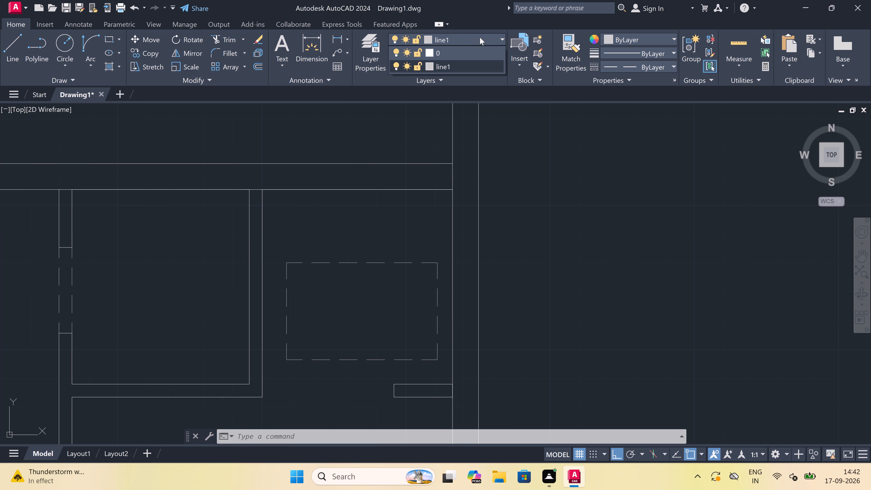
pyautogui.doubleClick(468, 48)
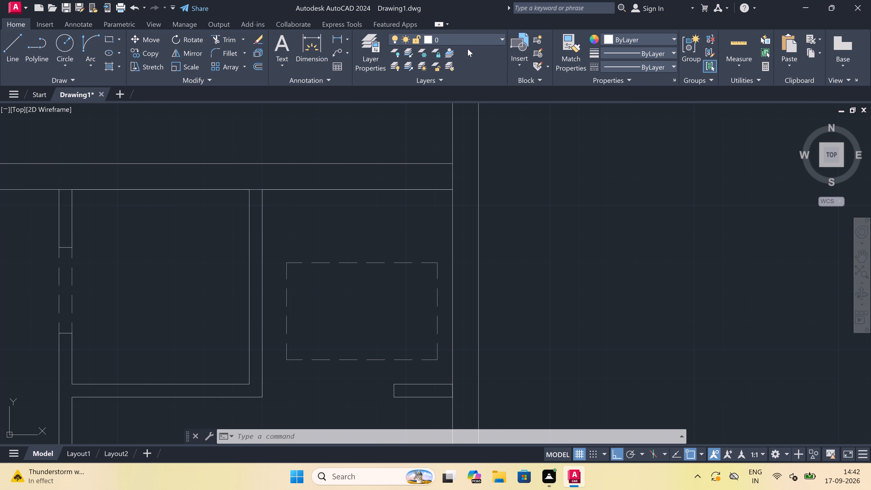
# Draw a horizontal line just north of the new dashed rectangle, from the small room's east wall to the eastern exterior wall.
pyautogui.press('l')
pyautogui.press('space')
pyautogui.press('l')
pyautogui.press('space')
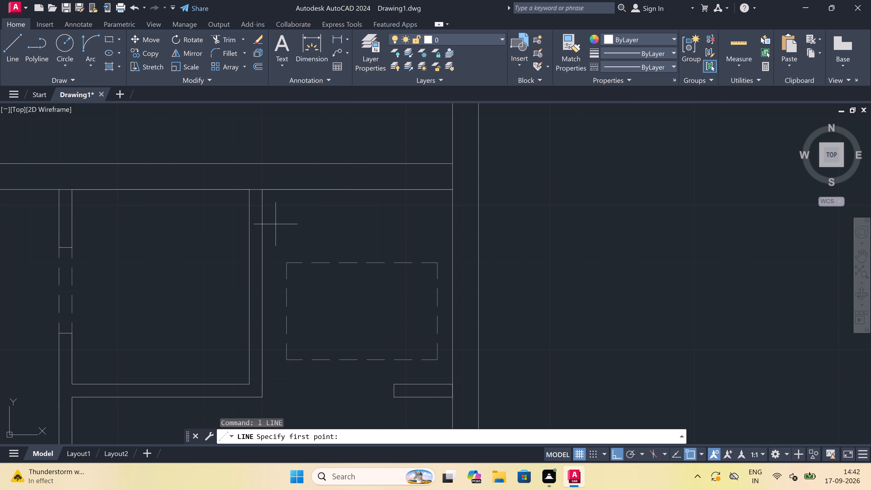
pyautogui.click(263, 242)
pyautogui.click(266, 243)
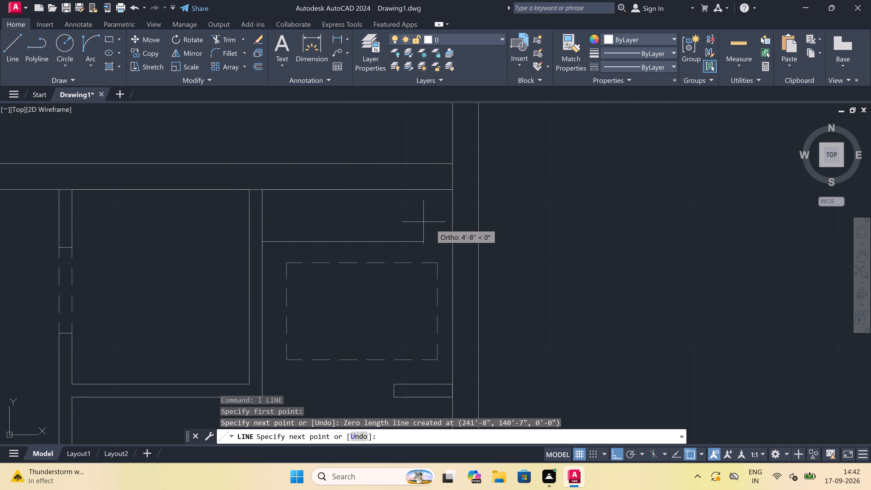
pyautogui.click(454, 241)
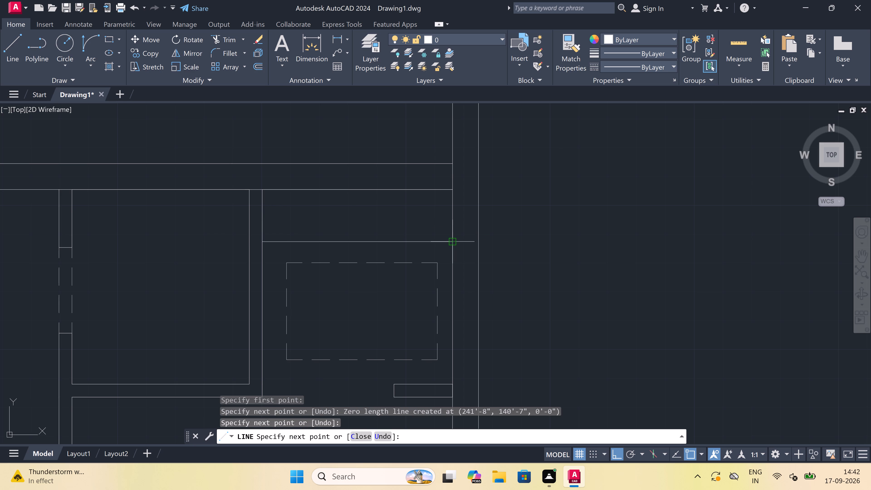
pyautogui.press('Escape')
# Place multiline text in the northwest corner room with TOILET in capitals as its first line.
pyautogui.scroll(-5, 406, 191)
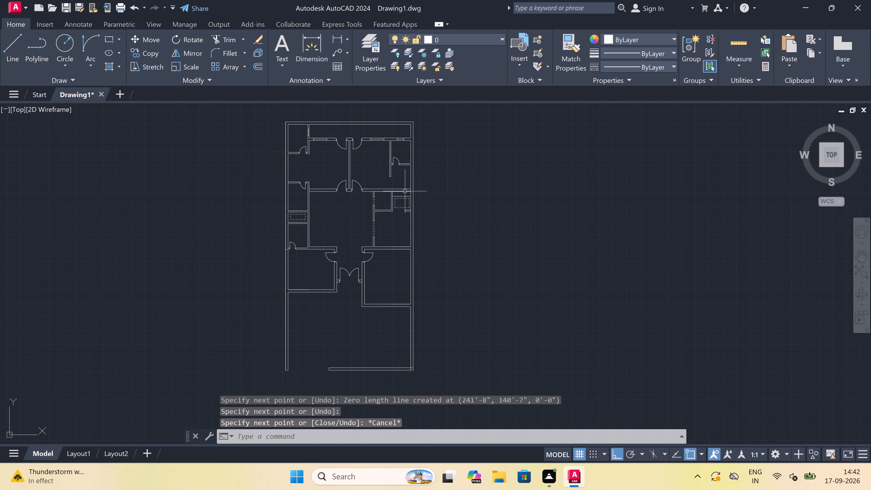
pyautogui.scroll(-3, 397, 197)
pyautogui.scroll(4, 379, 176)
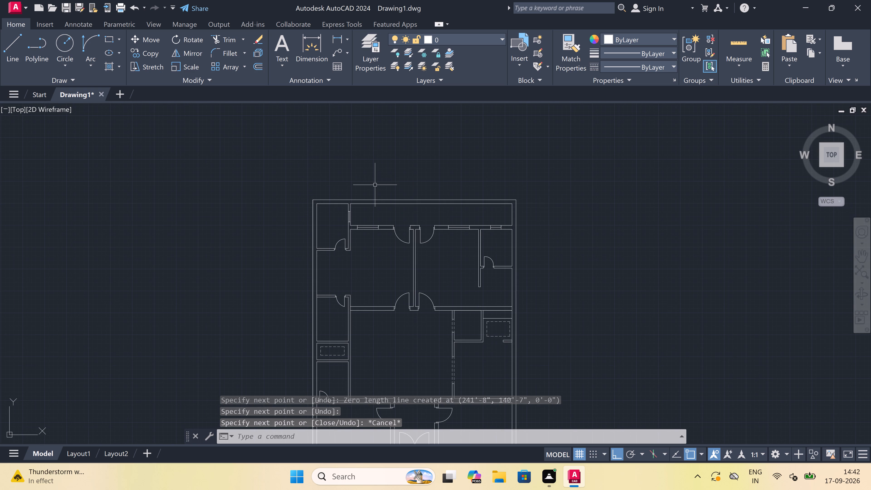
pyautogui.scroll(3, 334, 212)
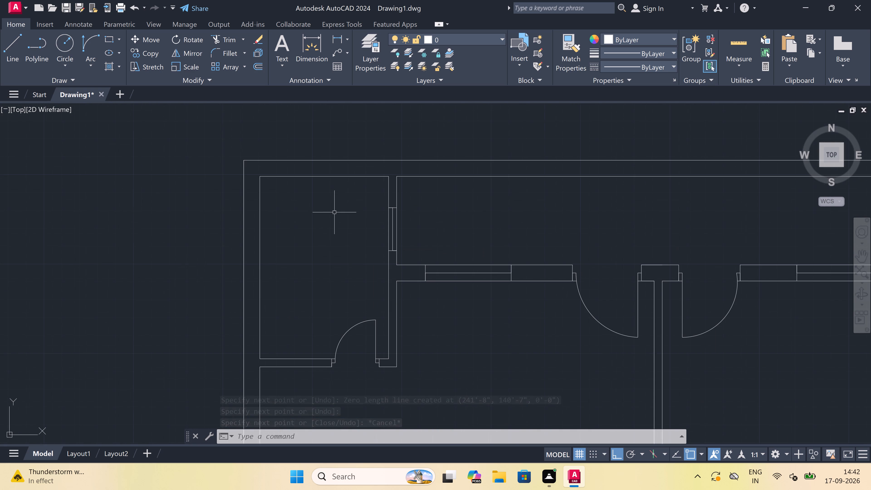
pyautogui.write('mt')
pyautogui.press('space')
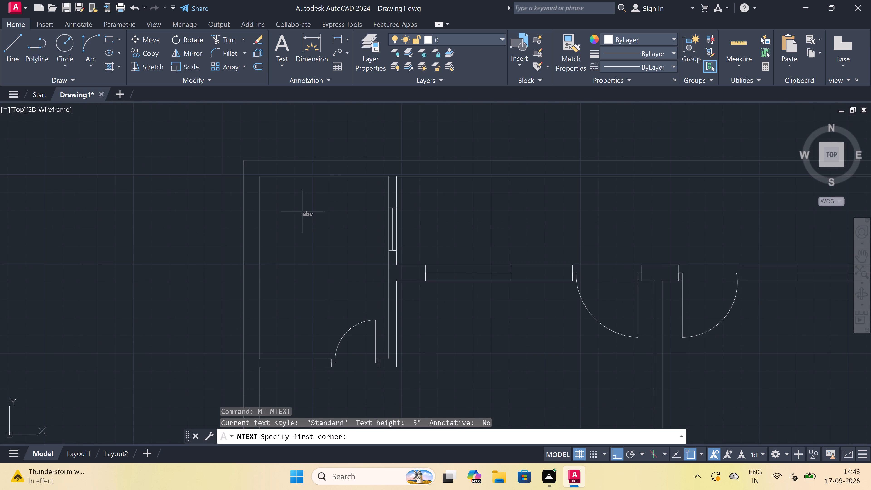
pyautogui.click(290, 233)
pyautogui.click(520, 238)
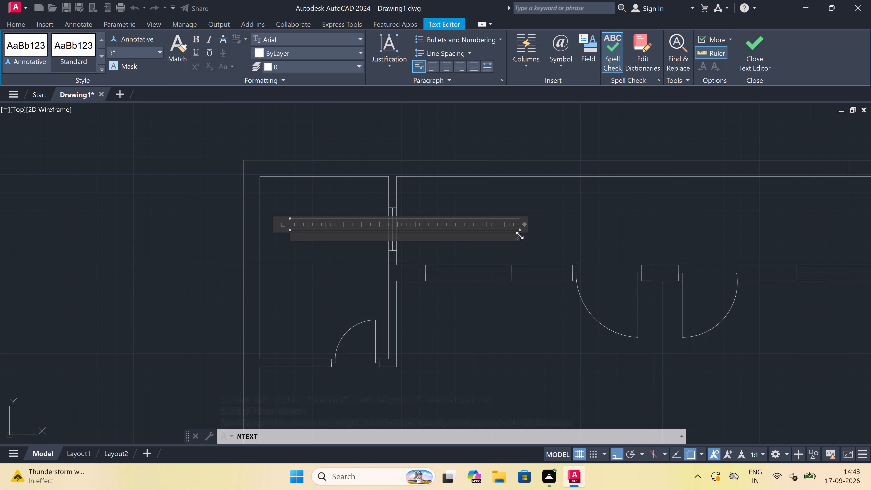
pyautogui.write('toilet')
pyautogui.press('BackSpace')
pyautogui.press('BackSpace')
pyautogui.press('BackSpace')
pyautogui.press('BackSpace')
pyautogui.press('BackSpace')
pyautogui.press('BackSpace')
pyautogui.press('BackSpace')
pyautogui.press('BackSpace')
pyautogui.press('BackSpace')
pyautogui.press('BackSpace')
pyautogui.press('BackSpace')
pyautogui.press('BackSpace')
pyautogui.press('BackSpace')
pyautogui.press('BackSpace')
pyautogui.write('TOILET')
# Add 6'X8'6" as the second line of the TOILET label and finish the text.
pyautogui.press('Return')
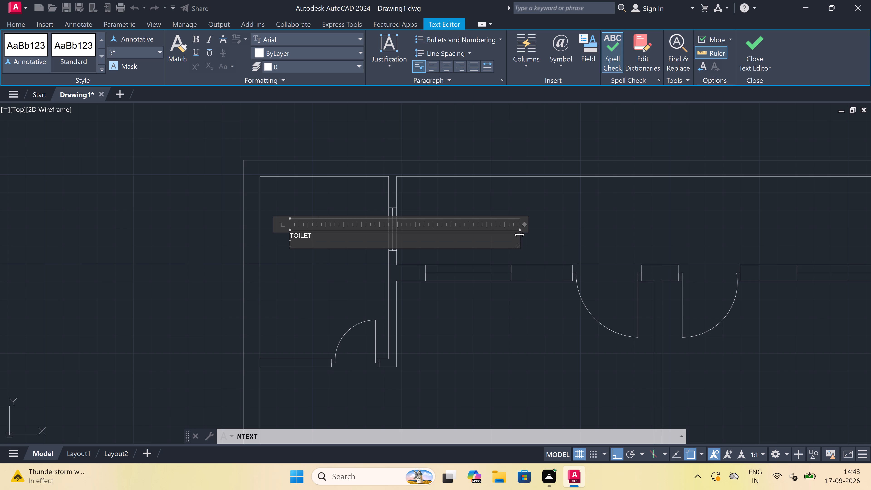
pyautogui.press('6')
pyautogui.press("'")
pyautogui.press('x')
pyautogui.write("8'")
pyautogui.press('8')
pyautogui.press('BackSpace')
pyautogui.press('6')
pyautogui.hotkey('shift', '"')
pyautogui.click(312, 269)
# Place multiline text in the long northern space east of the toilet, with REAR OPEN in capitals as its first line.
pyautogui.scroll(-3, 311, 269)
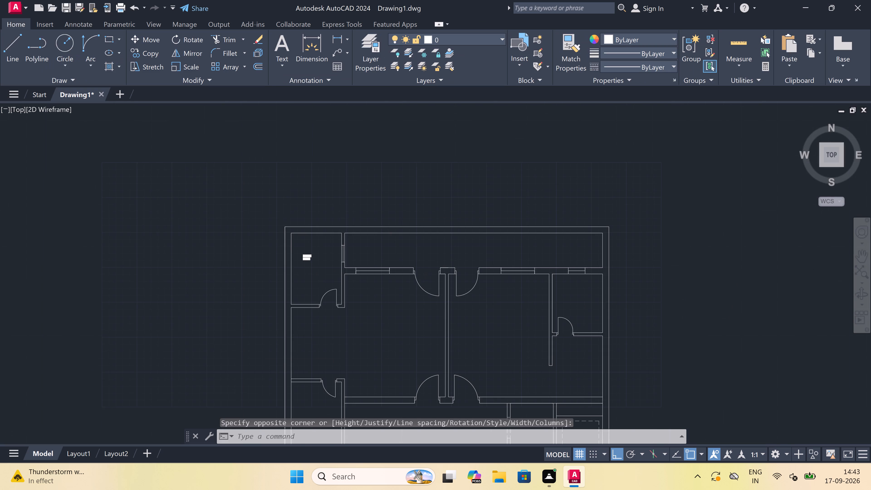
pyautogui.scroll(3, 405, 255)
pyautogui.press('space')
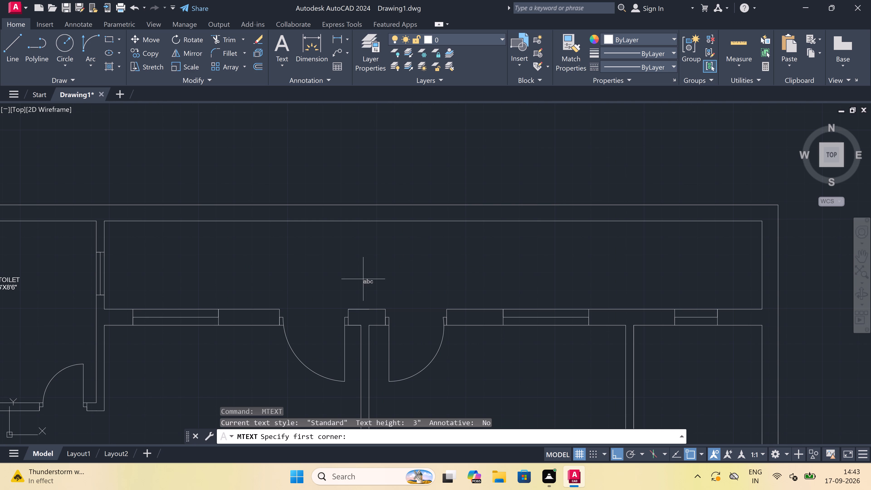
pyautogui.click(266, 258)
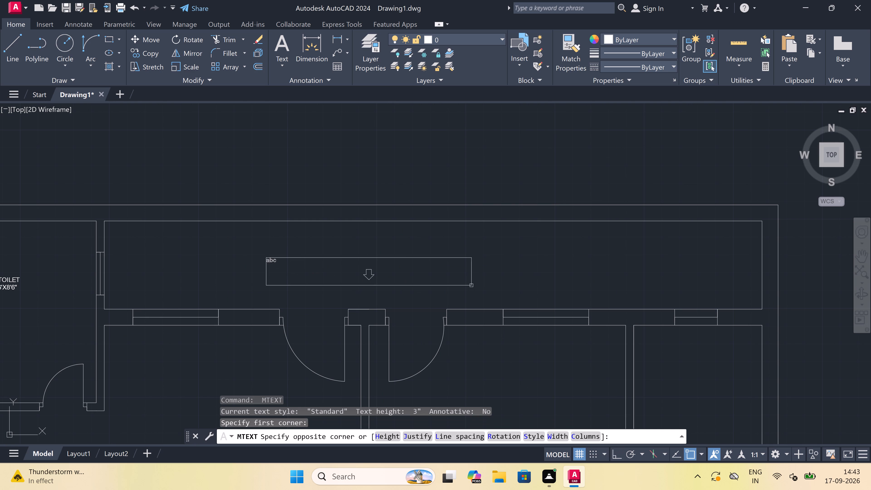
pyautogui.click(656, 272)
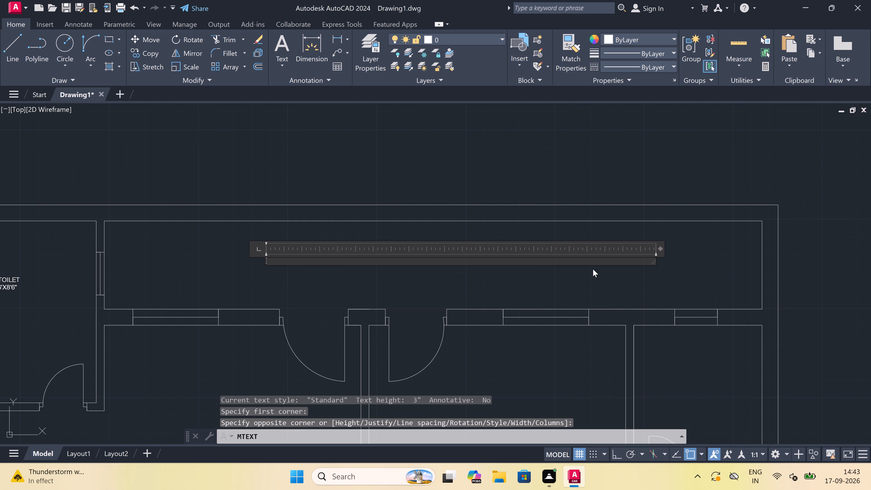
pyautogui.scroll(1, 456, 291)
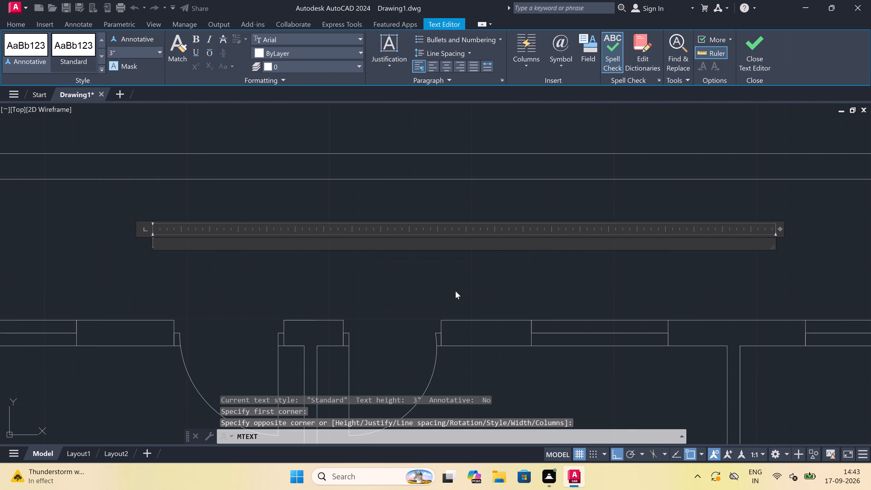
pyautogui.write('REAR')
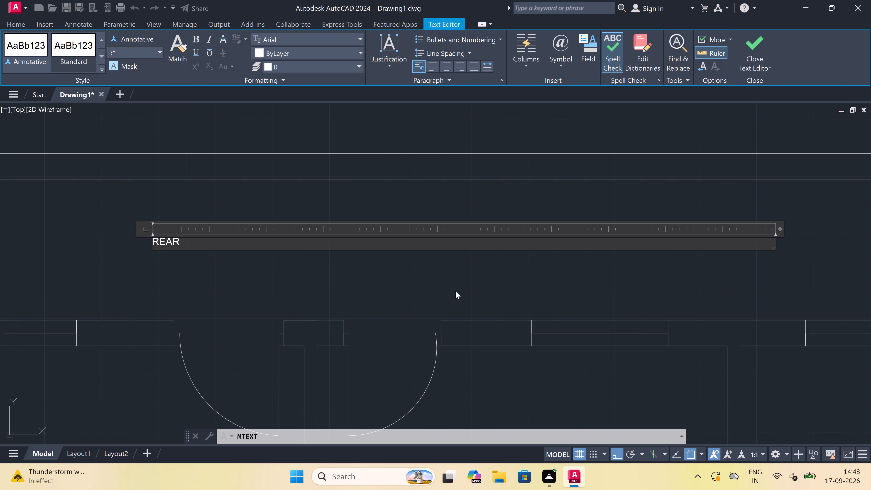
pyautogui.press('space')
pyautogui.write('OPEN')
pyautogui.press('Return')
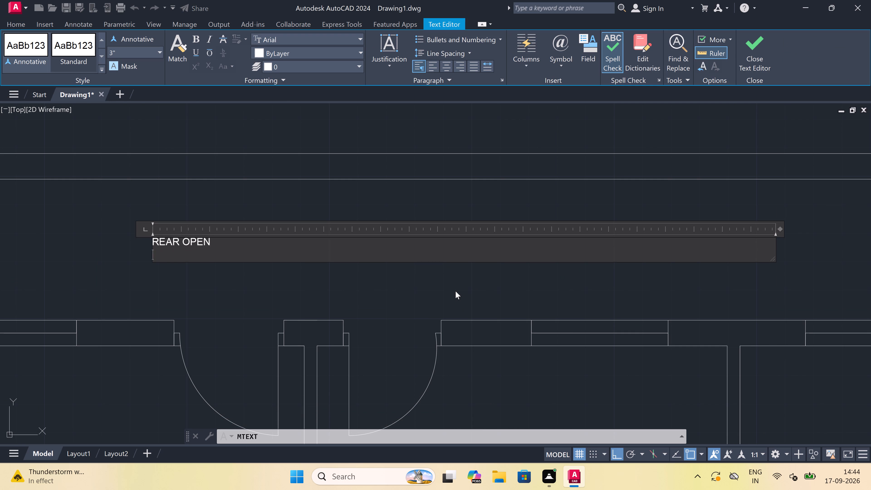
# Add 32'X4'1.5" as the second line of the REAR OPEN label and finish the text.
pyautogui.write('32')
pyautogui.press("'")
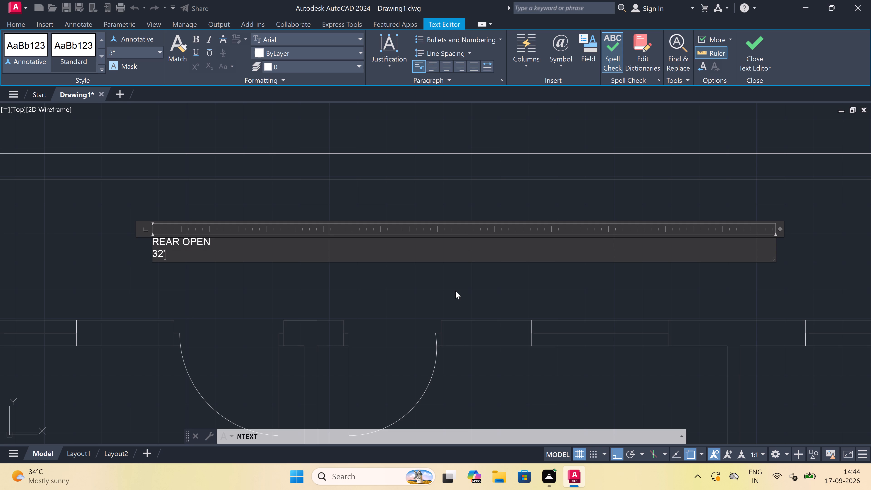
pyautogui.write('X4')
pyautogui.press("'")
pyautogui.press('1')
pyautogui.write('.5')
pyautogui.hotkey('shift', '"')
pyautogui.click(428, 286)
pyautogui.scroll(-4, 423, 281)
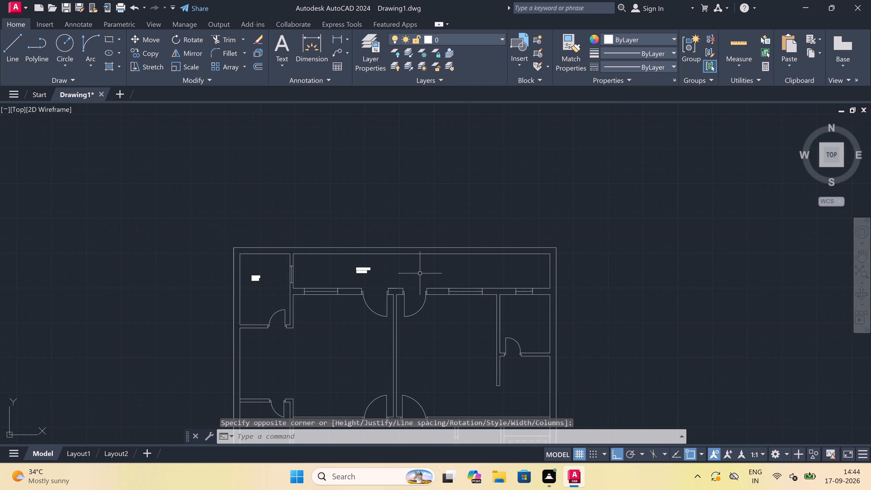
# Edit the rear open label so its name and dimensions share one line, reading REAR OPEN 32'X4'1.5".
pyautogui.scroll(4, 394, 271)
pyautogui.moveTo(286, 244); pyautogui.dragTo(282, 248)
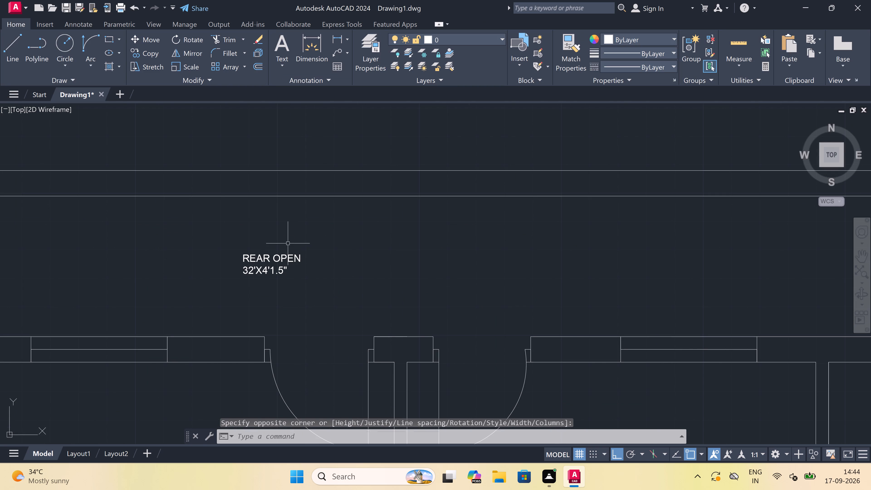
pyautogui.click(219, 290)
pyautogui.tripleClick(265, 263)
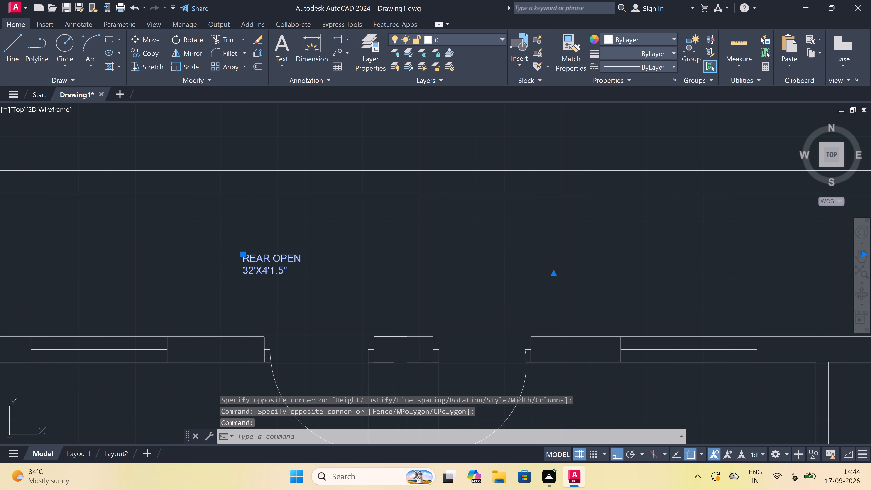
pyautogui.click(302, 262)
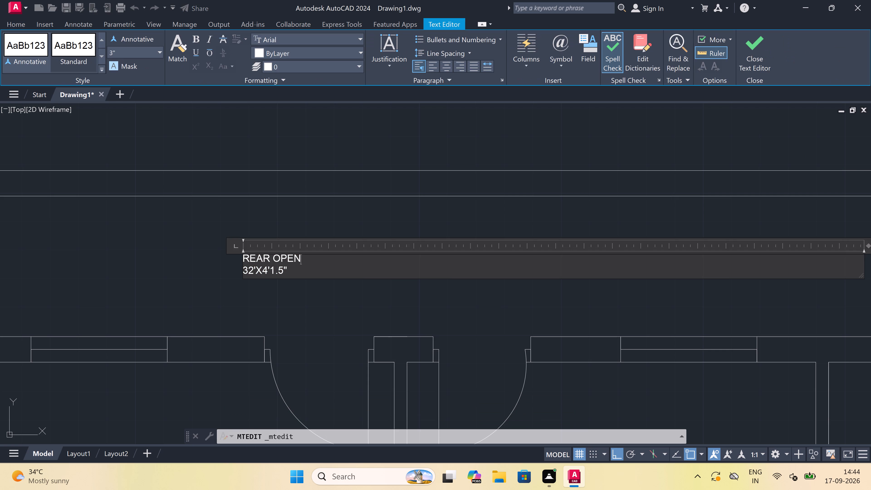
pyautogui.click(242, 269)
pyautogui.doubleClick(247, 267)
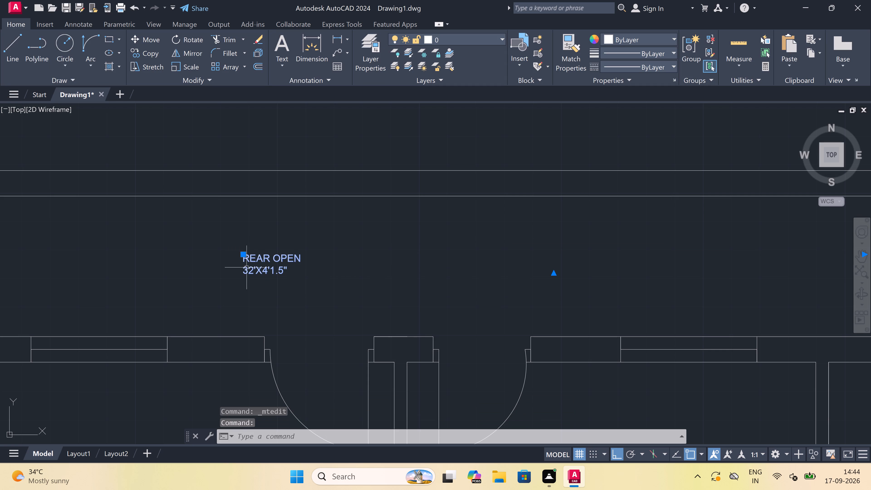
pyautogui.scroll(3, 243, 272)
pyautogui.click(242, 271)
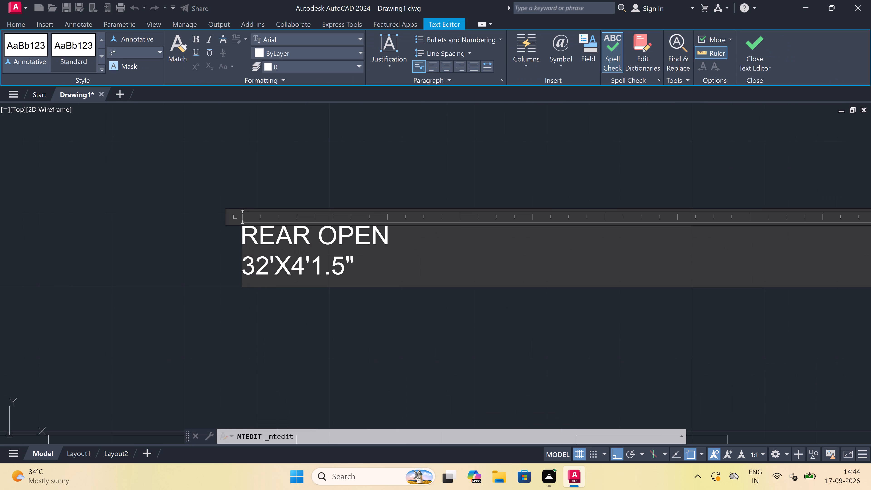
pyautogui.press('BackSpace')
pyautogui.press('space')
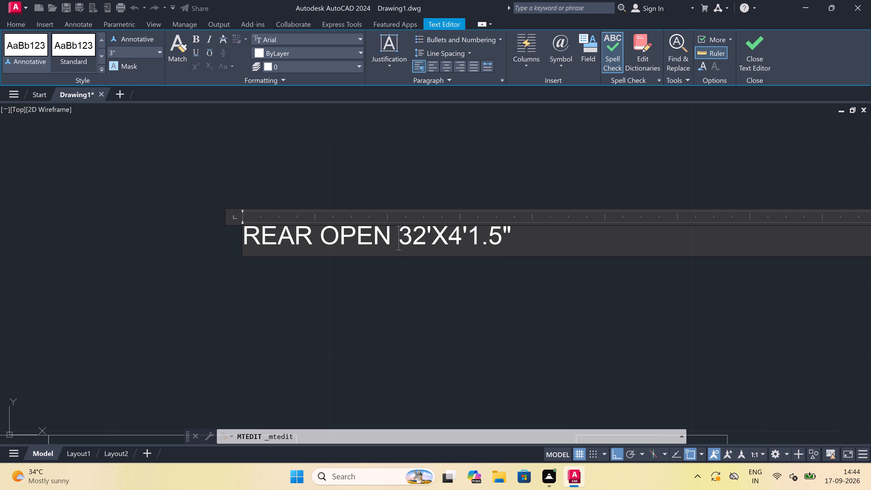
pyautogui.click(247, 274)
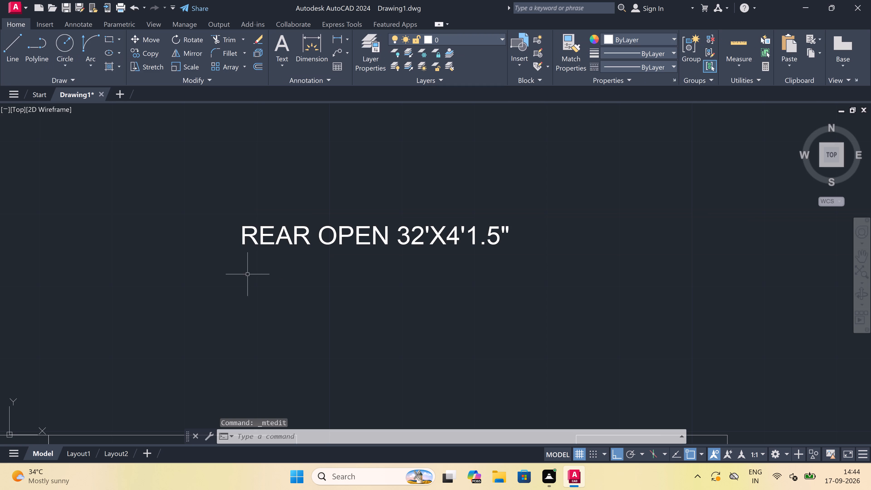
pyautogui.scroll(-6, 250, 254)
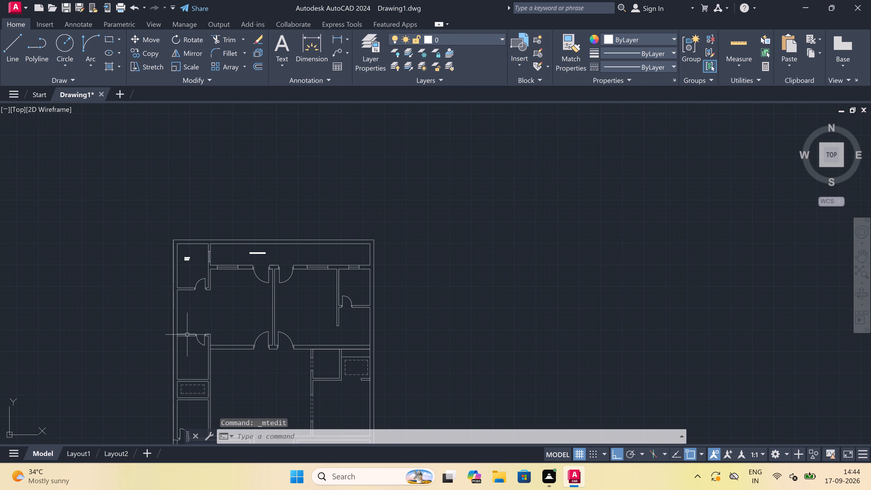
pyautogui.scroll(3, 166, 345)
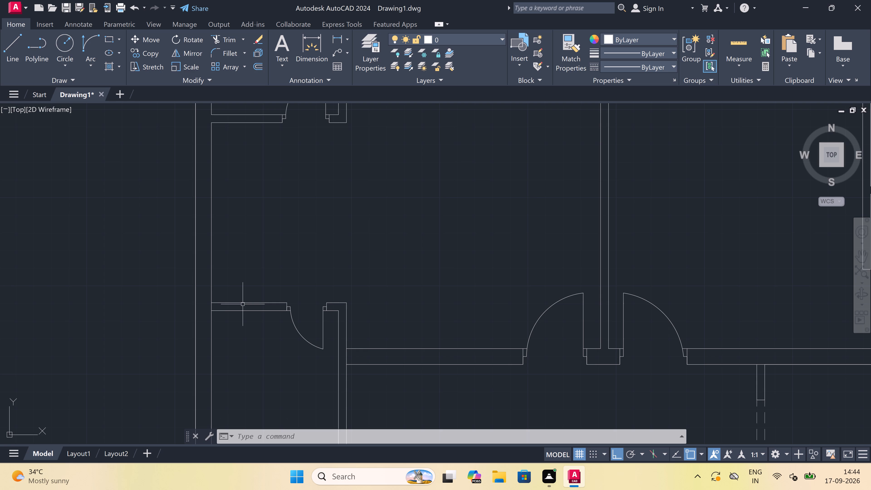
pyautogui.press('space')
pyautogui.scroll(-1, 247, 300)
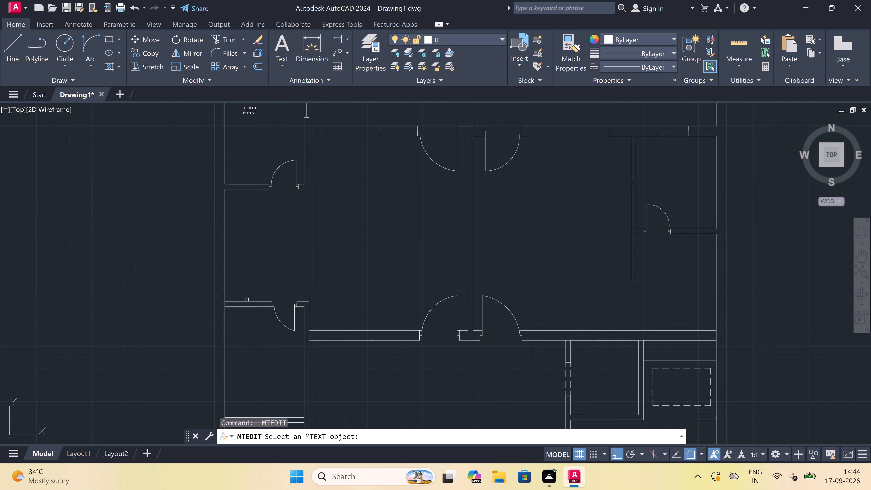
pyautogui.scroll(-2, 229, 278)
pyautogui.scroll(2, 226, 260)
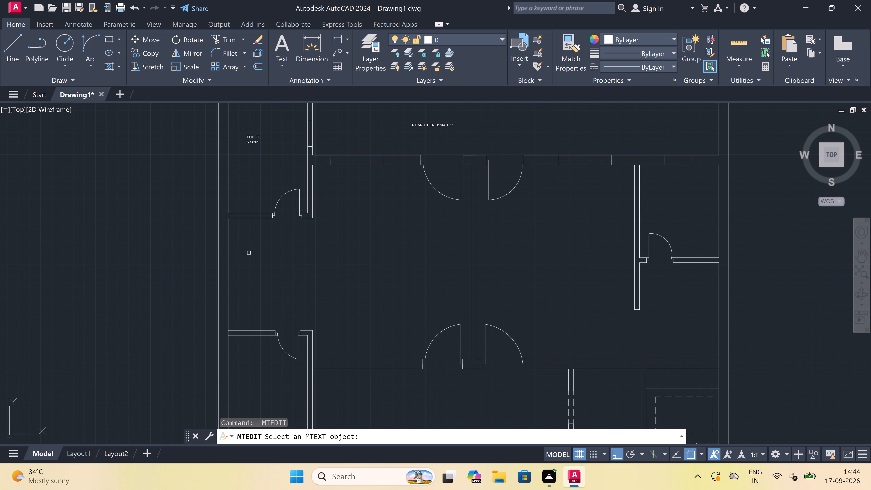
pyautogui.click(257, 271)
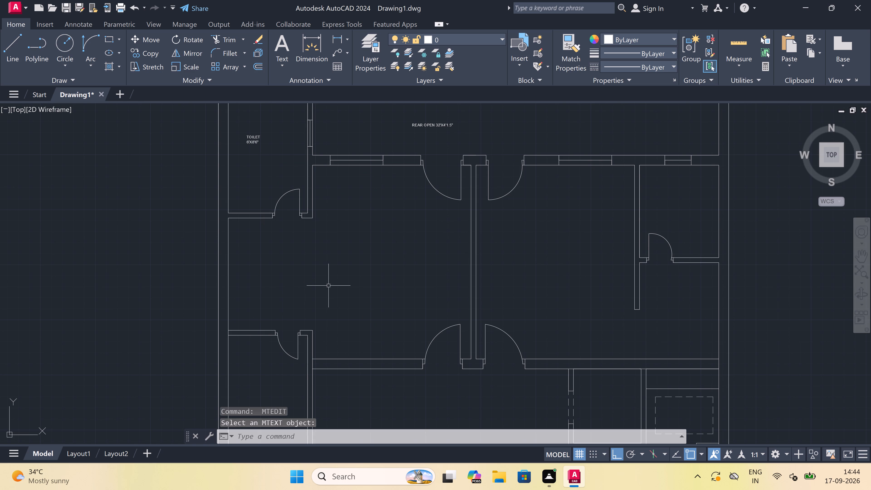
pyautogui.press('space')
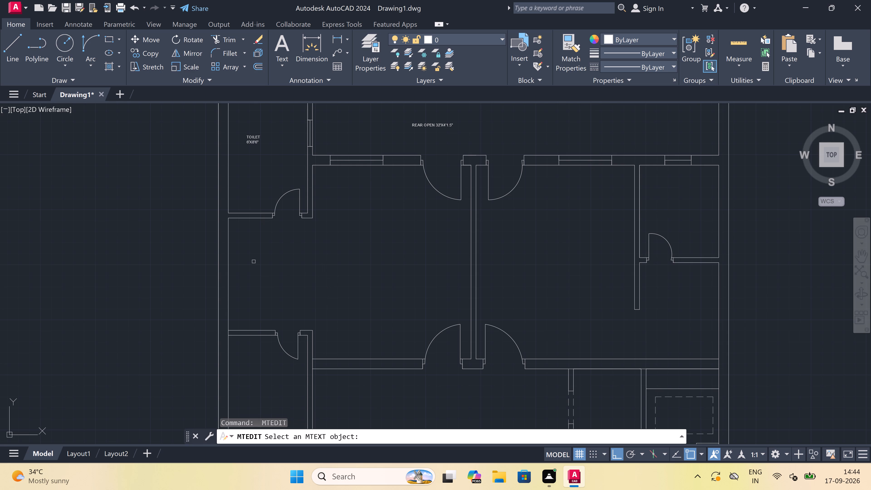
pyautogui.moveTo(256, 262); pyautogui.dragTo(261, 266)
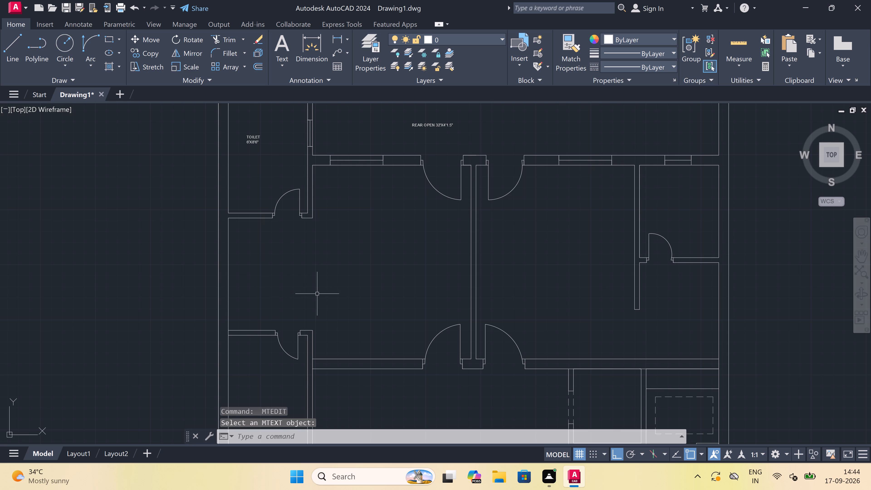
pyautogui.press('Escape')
# Draw a 4.5" thick wall stub running south from the toilet's southeast corner, closing its outline back at the toilet wall.
pyautogui.scroll(2, 290, 218)
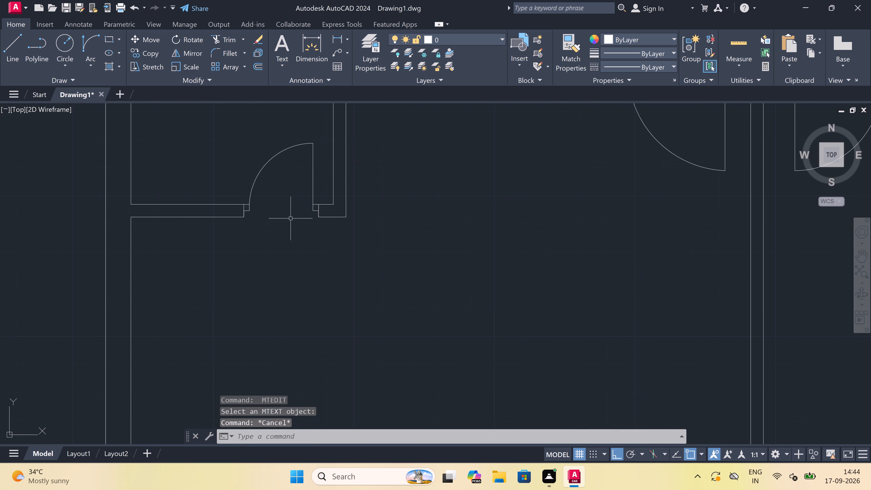
pyautogui.write('L')
pyautogui.press('space')
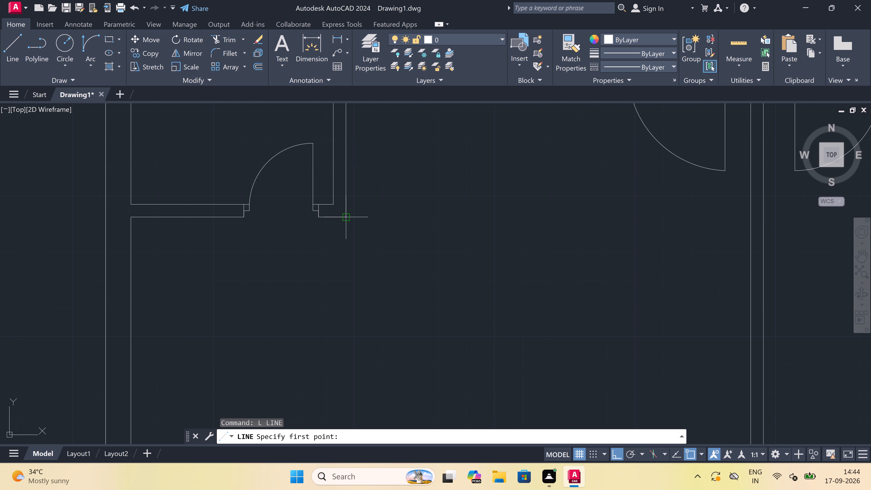
pyautogui.click(348, 216)
pyautogui.scroll(-2, 335, 269)
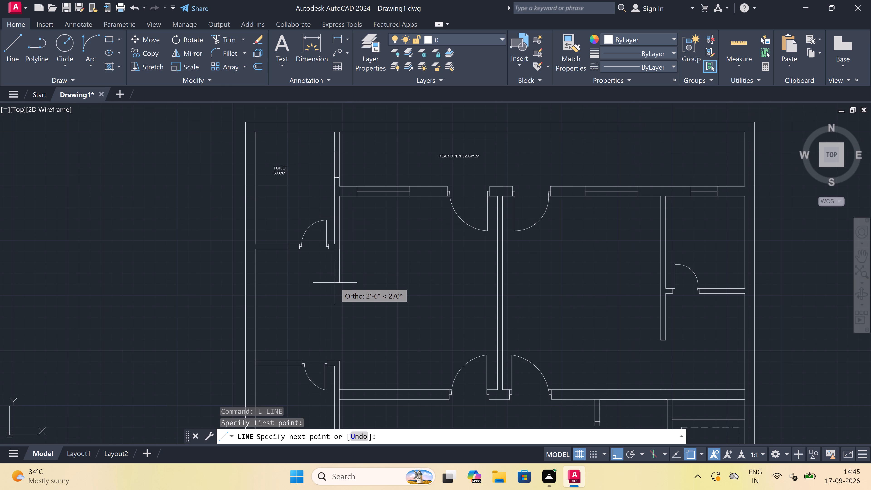
pyautogui.click(339, 292)
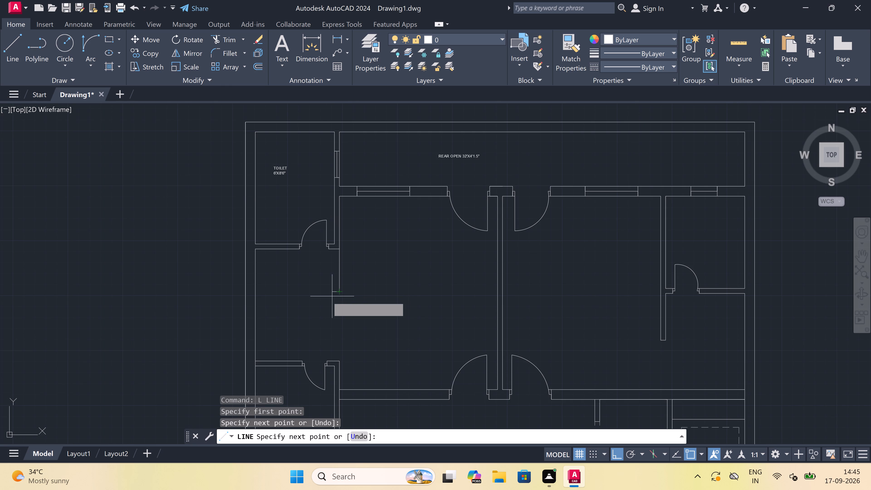
pyautogui.write('4.5"')
pyautogui.press('space')
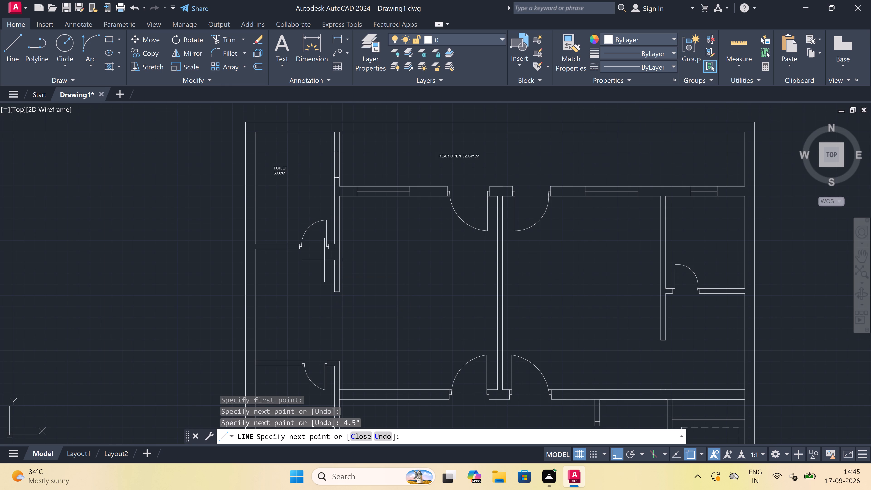
pyautogui.scroll(3, 328, 252)
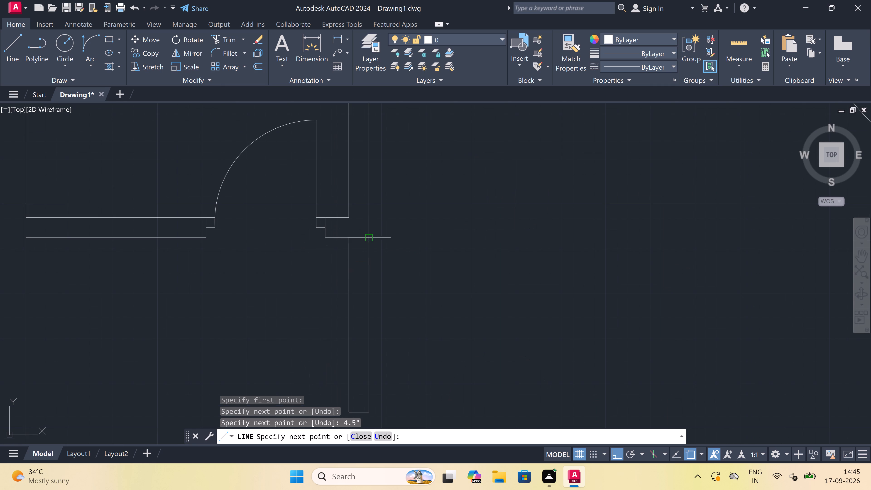
pyautogui.click(345, 235)
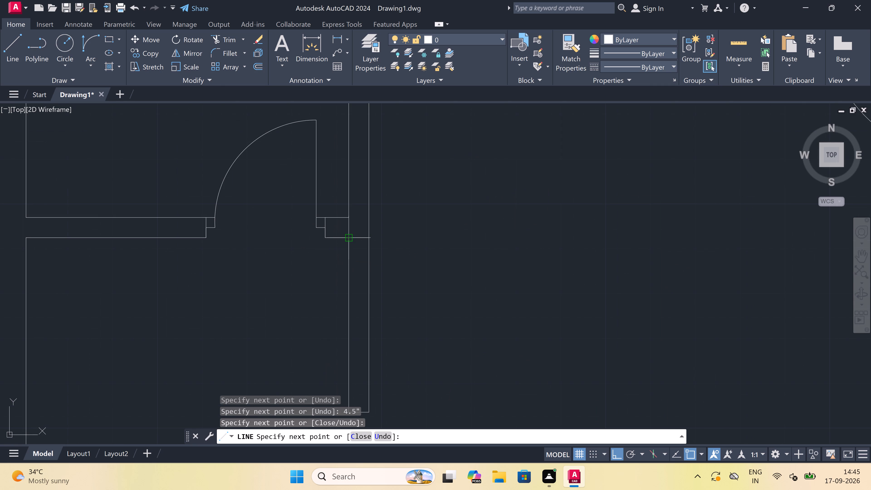
pyautogui.press('Escape')
# Trim the line crossing the junction between the toilet's southeast corner and the new wall stub.
pyautogui.write('TR')
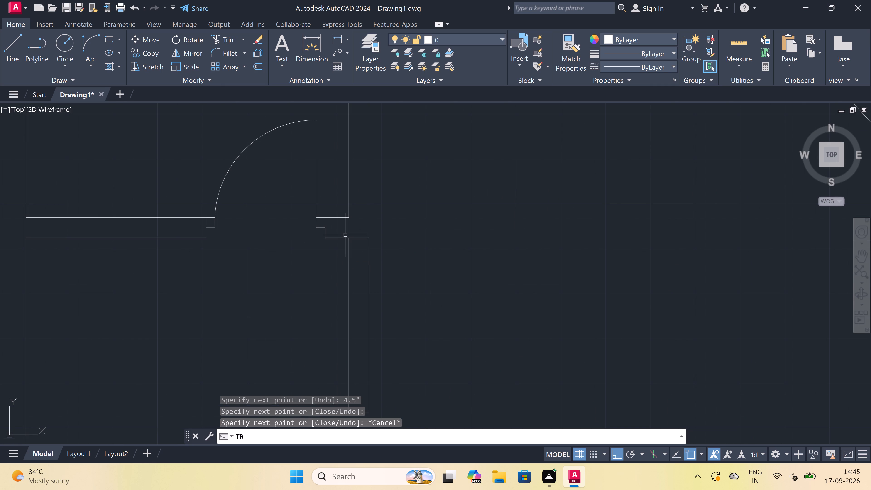
pyautogui.press('space')
pyautogui.click(360, 251)
pyautogui.click(363, 238)
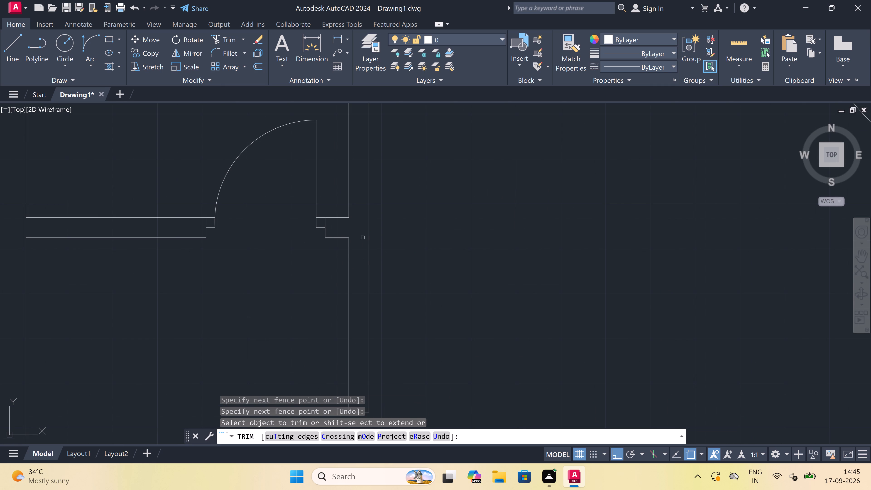
# Draw a vertical line across the room south of the toilet, from its north wall to its south wall, near the west wall.
pyautogui.press('Escape')
pyautogui.scroll(-3, 356, 233)
pyautogui.scroll(-2, 337, 265)
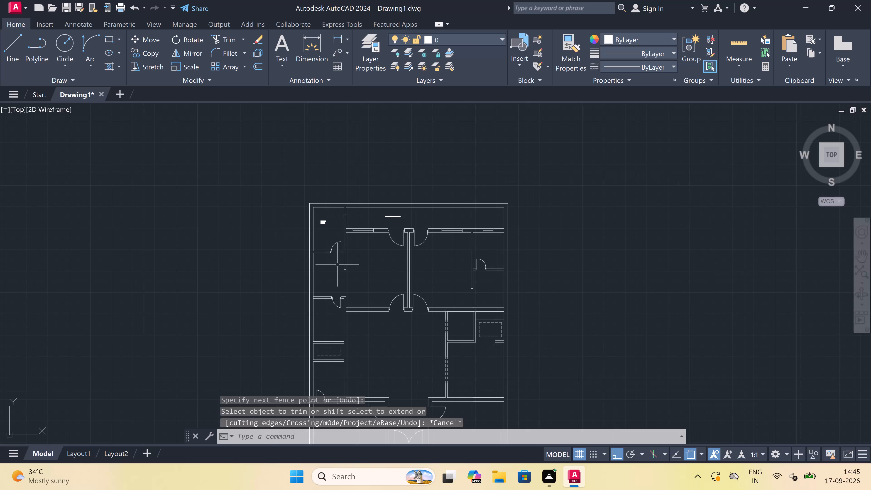
pyautogui.scroll(3, 334, 280)
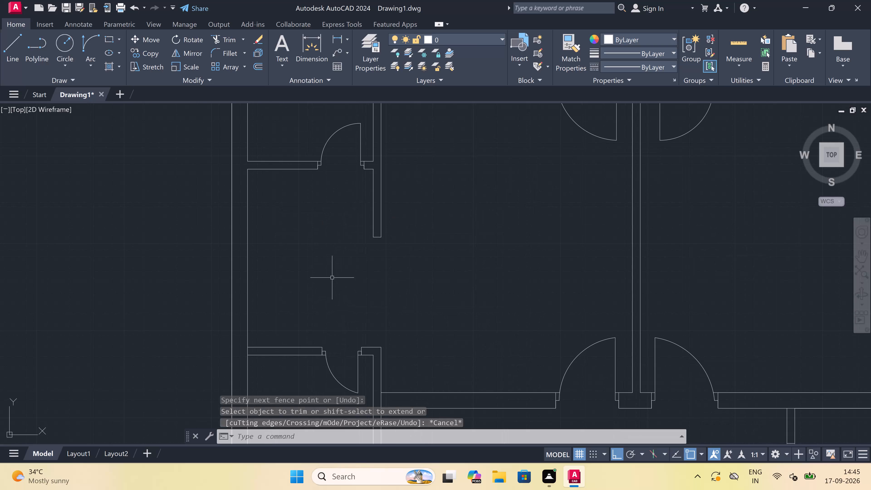
pyautogui.press('l')
pyautogui.press('space')
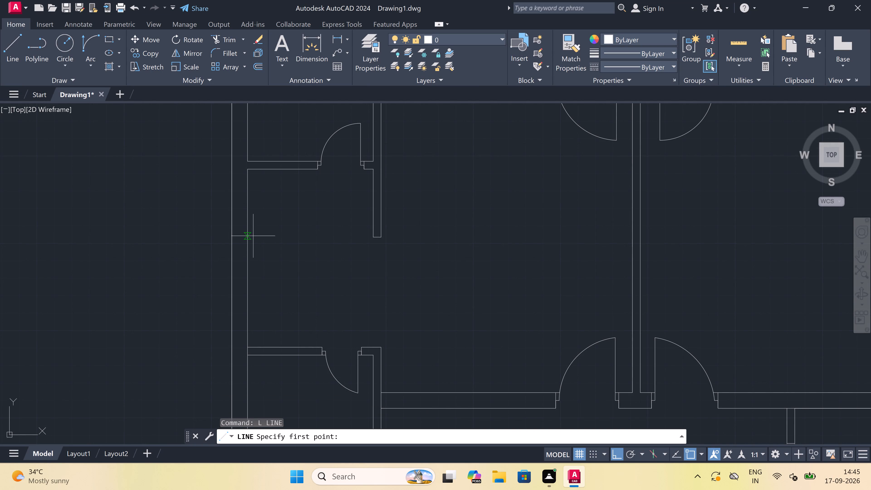
pyautogui.click(281, 171)
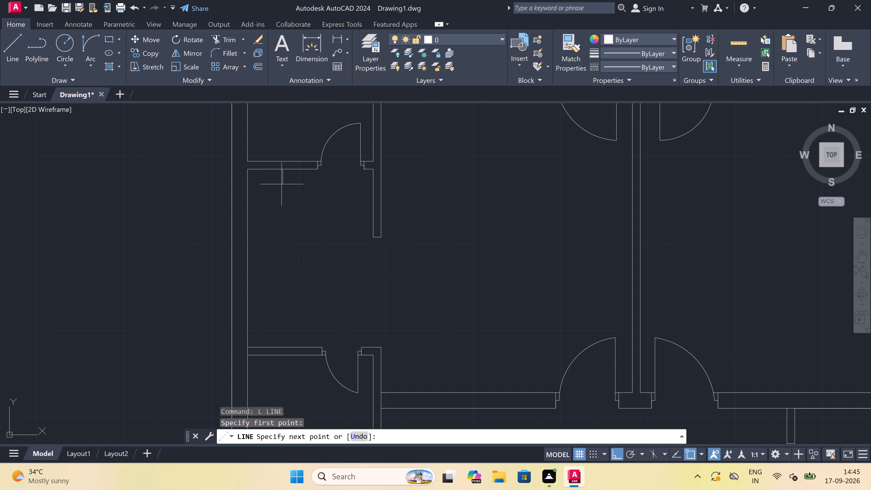
pyautogui.click(282, 346)
pyautogui.press('Escape')
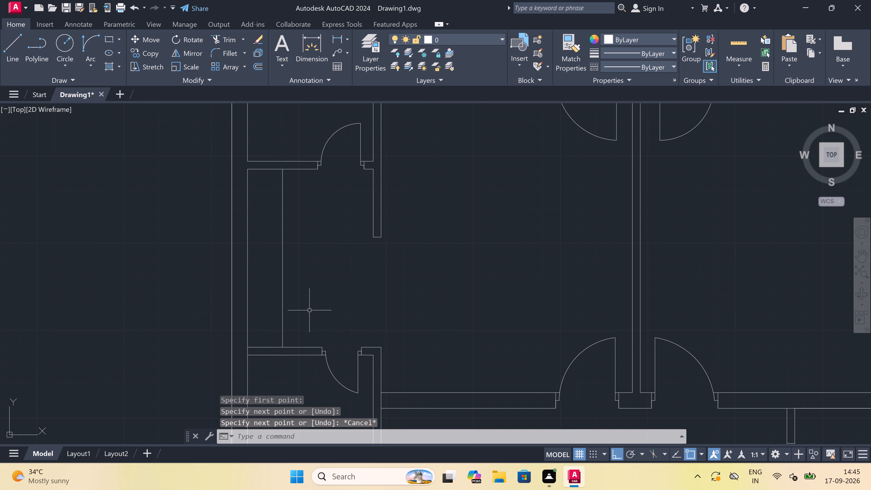
# Add a multiline text label in the room south of the toilet reading DRESSING AREA, with 6'X8'6" on the second line.
pyautogui.write('MT')
pyautogui.press('space')
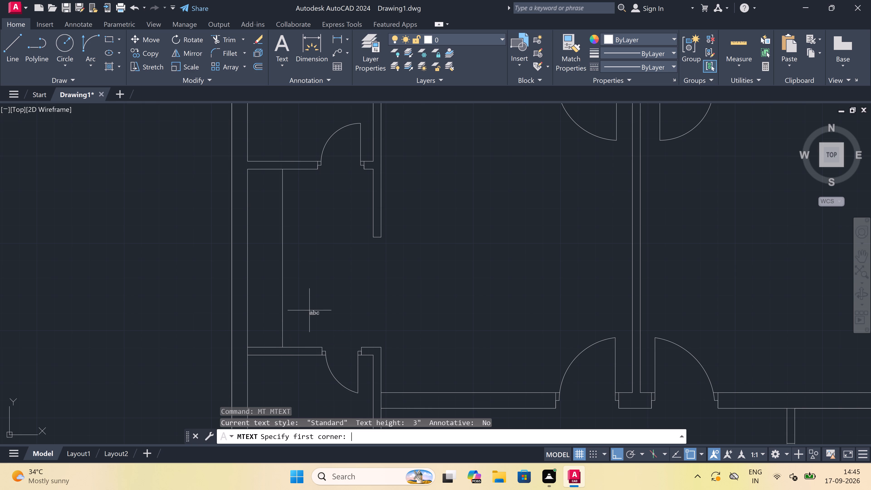
pyautogui.click(319, 285)
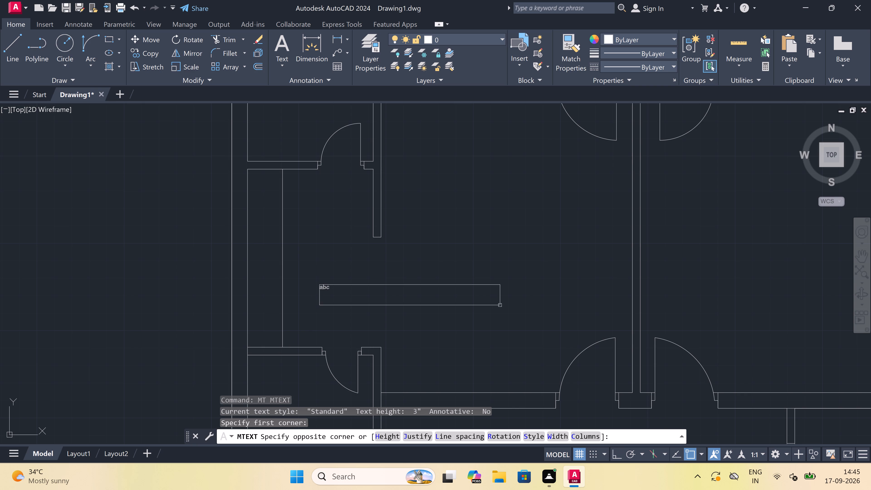
pyautogui.click(502, 305)
pyautogui.write('DRESSIN')
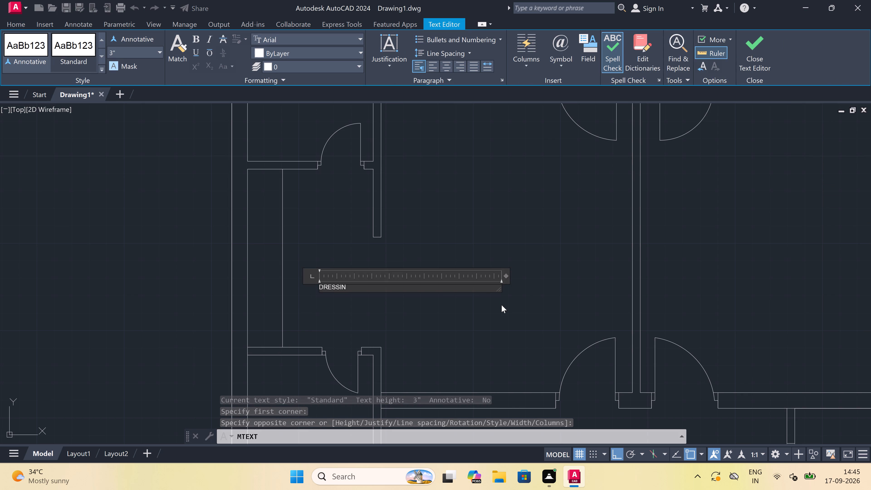
pyautogui.press('g')
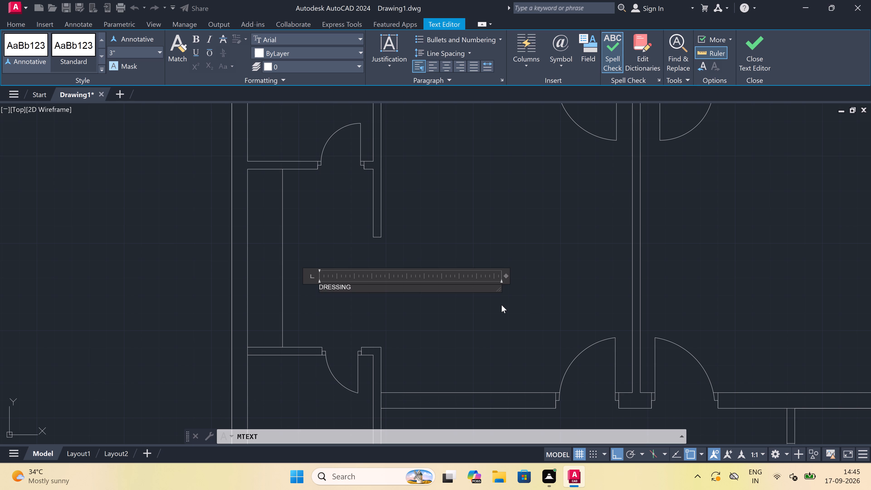
pyautogui.press('space')
pyautogui.write('AREA')
pyautogui.press('Return')
pyautogui.press('6')
pyautogui.press("'")
pyautogui.press('x')
pyautogui.write("8'6")
pyautogui.hotkey('shift', '"')
pyautogui.click(357, 307)
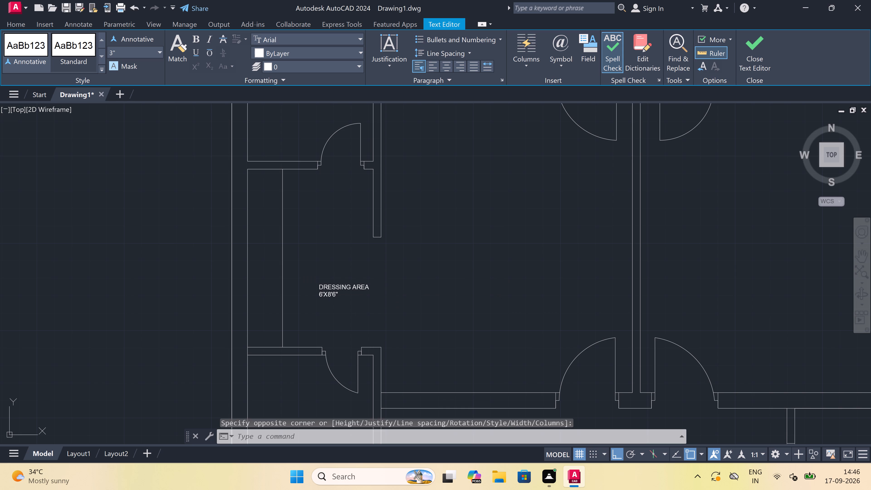
# Rotate the DRESSING AREA label 90° counterclockwise about a point on the text so it reads vertically.
pyautogui.click(341, 286)
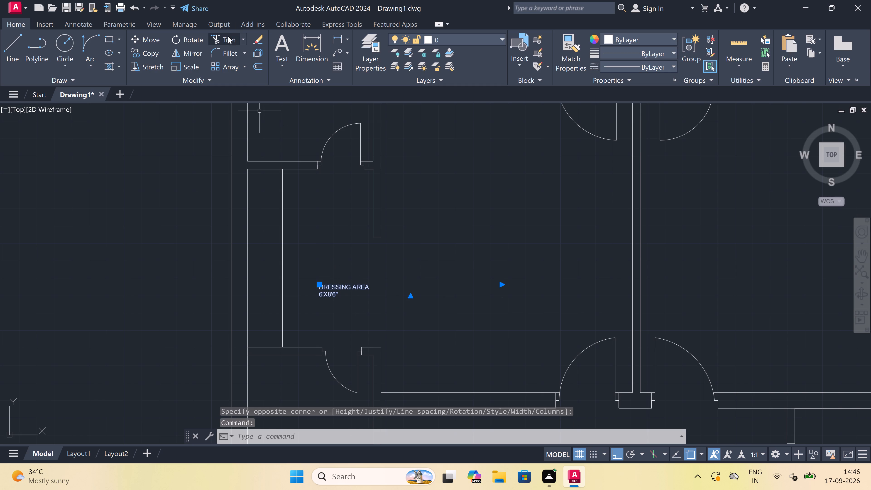
pyautogui.click(188, 35)
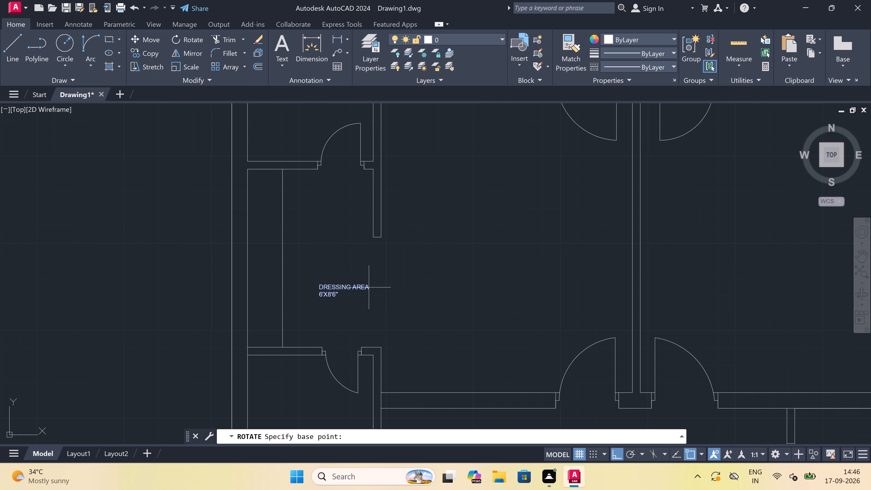
pyautogui.click(341, 291)
pyautogui.click(298, 236)
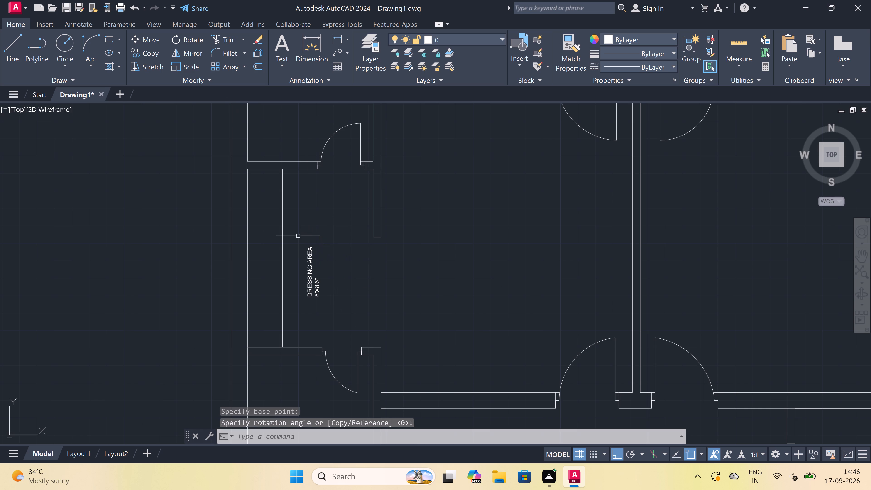
# Add a multiline text label in the room east of the dressing area reading BEDROOM-12'8"X14'0".
pyautogui.scroll(-3, 318, 251)
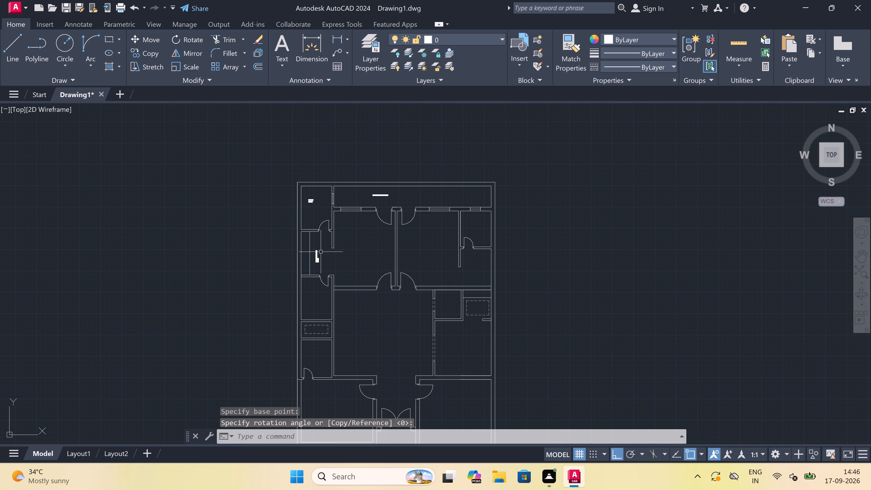
pyautogui.scroll(2, 380, 247)
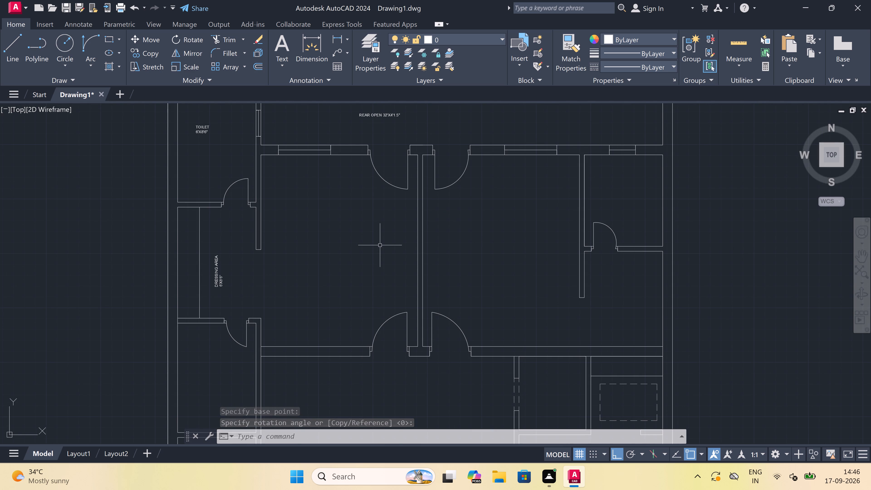
pyautogui.press('Escape')
pyautogui.write('MT')
pyautogui.press('space')
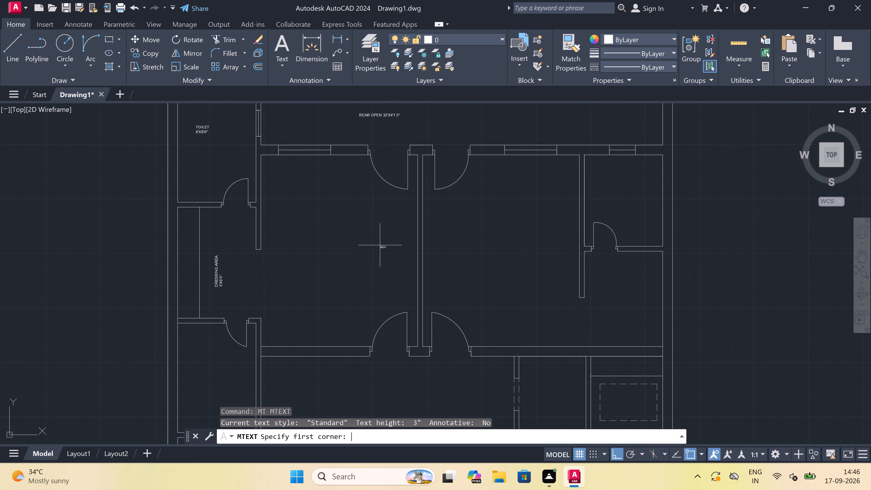
pyautogui.scroll(-2, 374, 240)
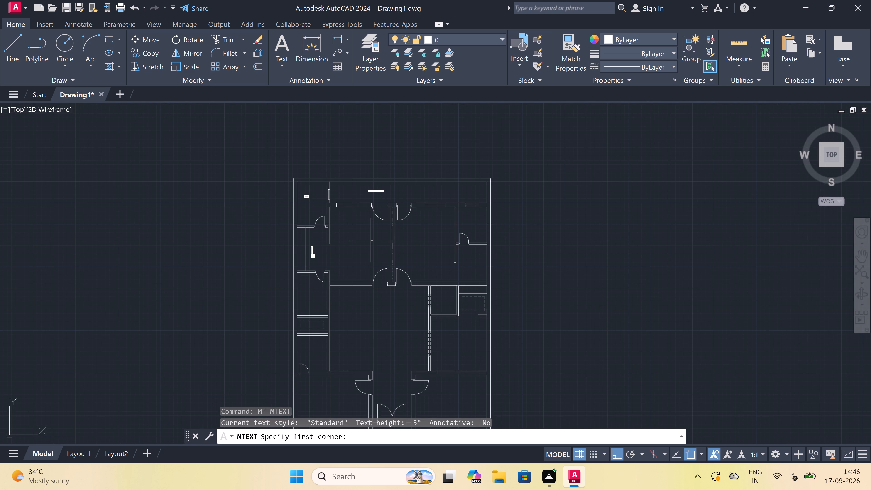
pyautogui.scroll(2, 348, 269)
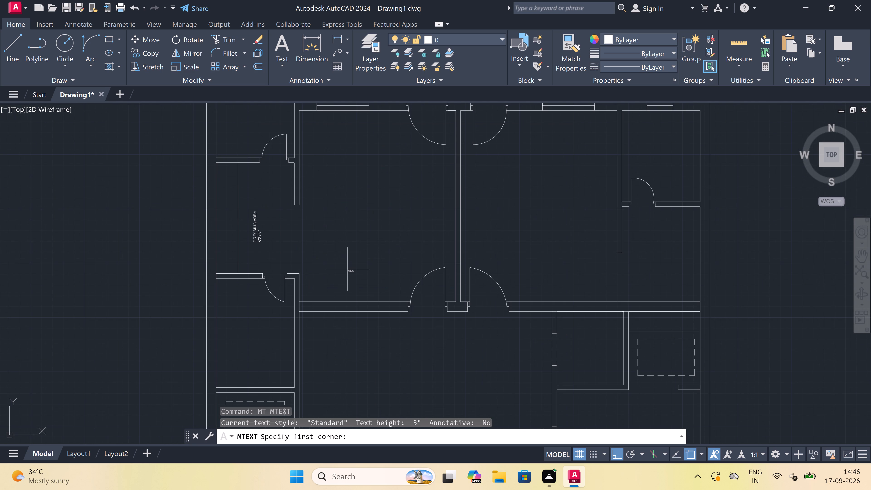
pyautogui.scroll(2, 335, 257)
pyautogui.click(305, 264)
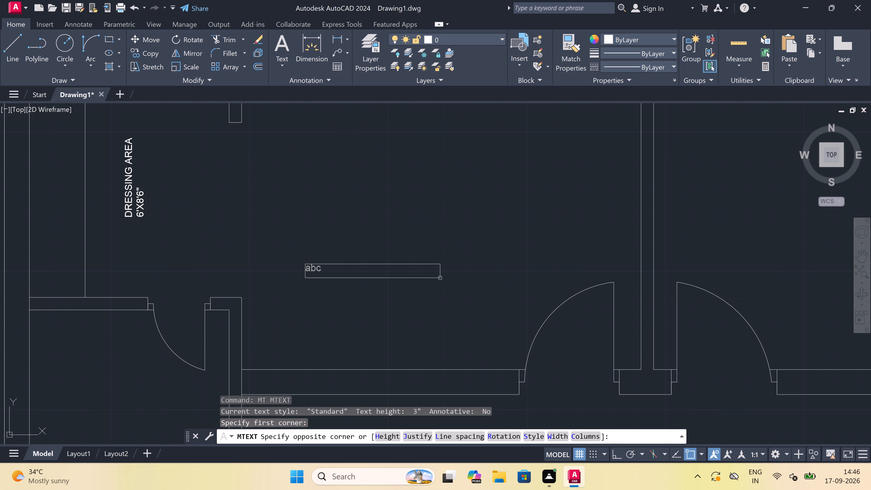
pyautogui.click(494, 281)
pyautogui.scroll(1, 350, 288)
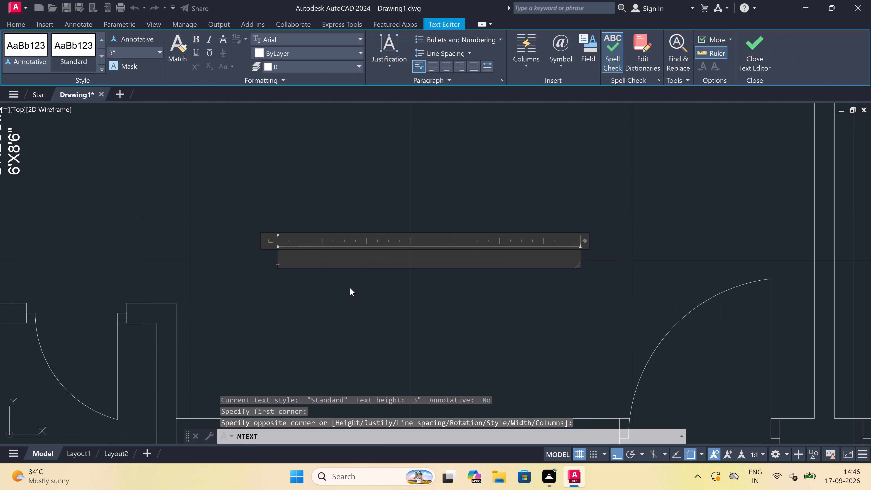
pyautogui.write('BED')
pyautogui.press('r')
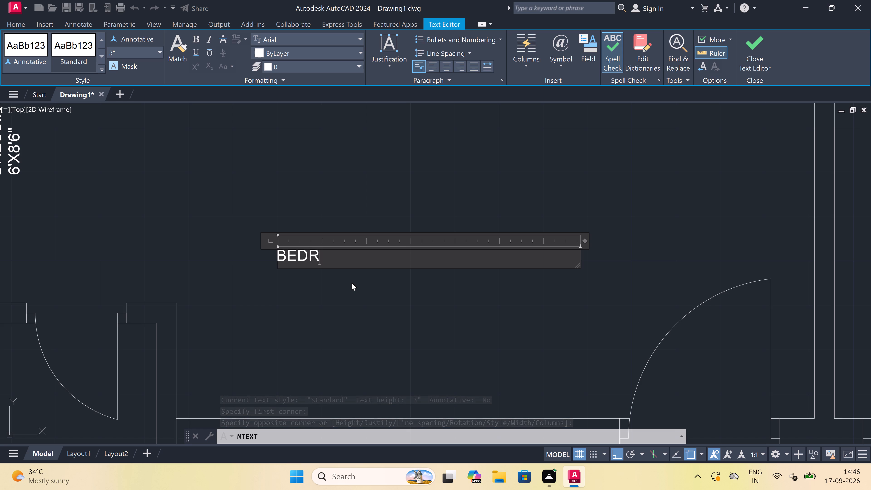
pyautogui.write('OOM')
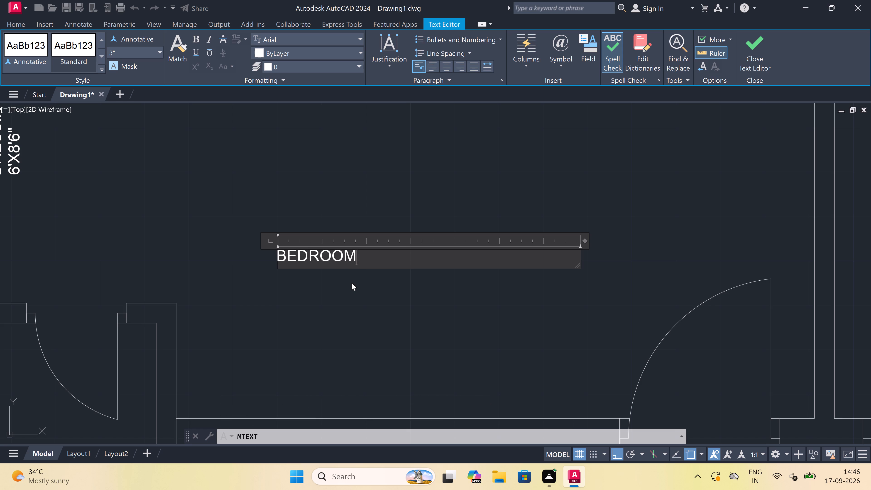
pyautogui.press('-')
pyautogui.write('12')
pyautogui.press("'")
pyautogui.press('8')
pyautogui.hotkey('shift', '"')
pyautogui.press('x')
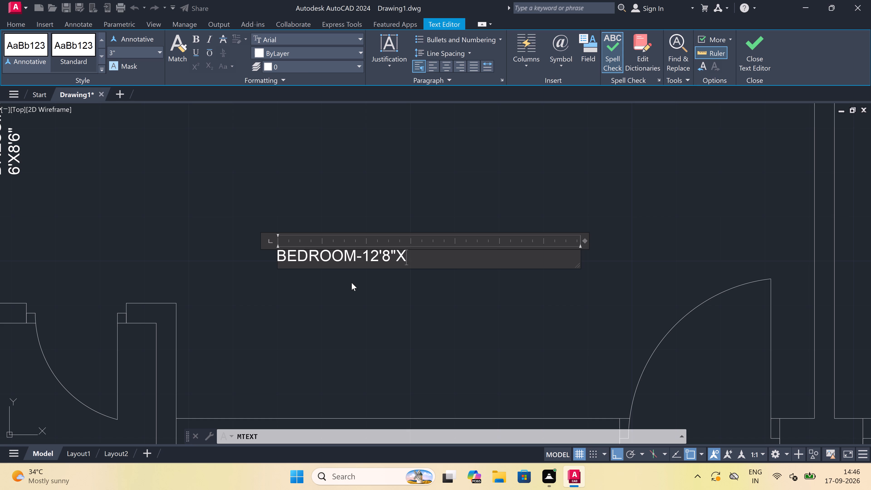
pyautogui.write('14\'0"')
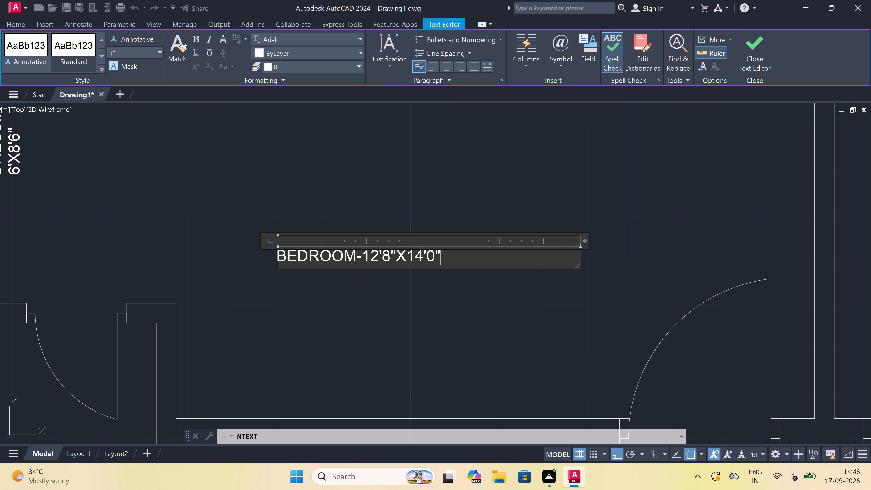
# Replace the hyphen in the bedroom label with a line break so 12'8"X14'0" forms the second line, and finish the text.
pyautogui.click(364, 255)
pyautogui.press('BackSpace')
pyautogui.press('Return')
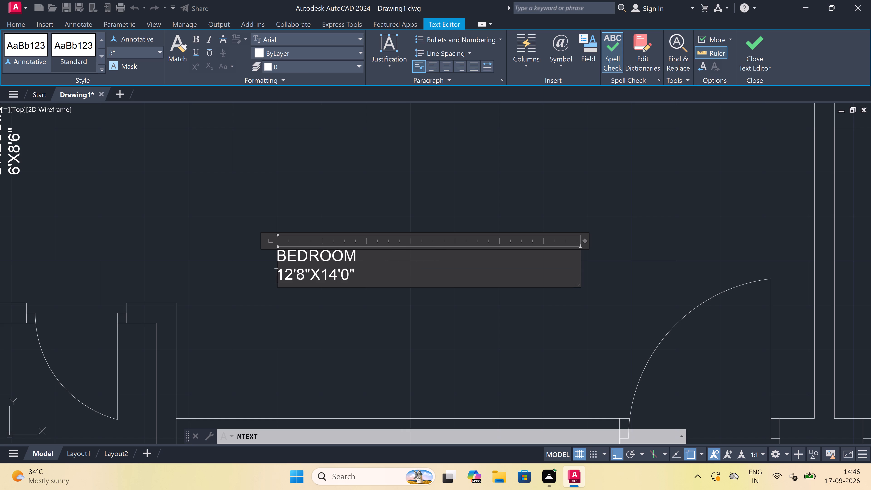
pyautogui.click(336, 308)
pyautogui.scroll(-5, 314, 280)
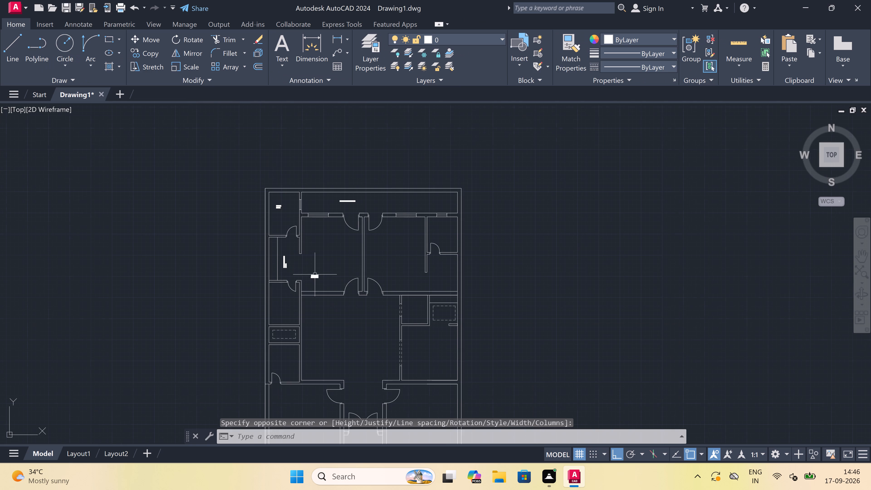
# Add a multiline text label in the eastern bedroom reading BEDROOM, with 12'0"X14'8" on the second line.
pyautogui.press('space')
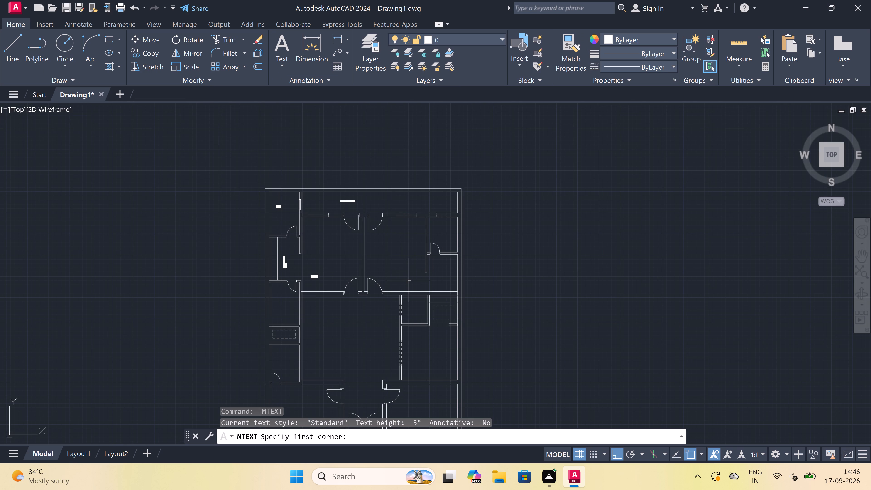
pyautogui.scroll(2, 404, 295)
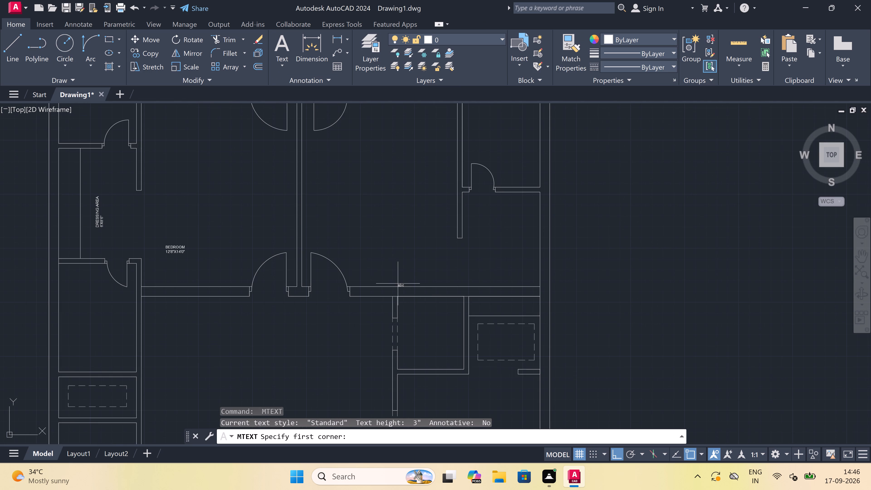
pyautogui.scroll(2, 387, 269)
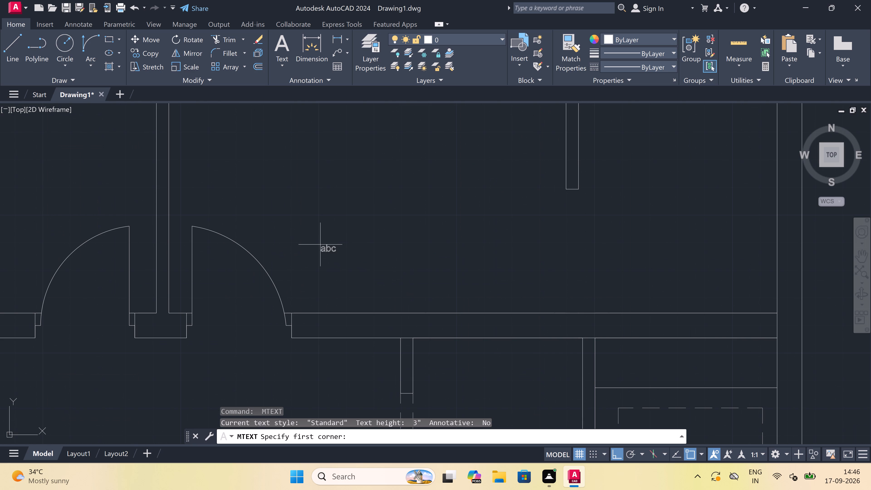
pyautogui.click(319, 246)
pyautogui.doubleClick(578, 282)
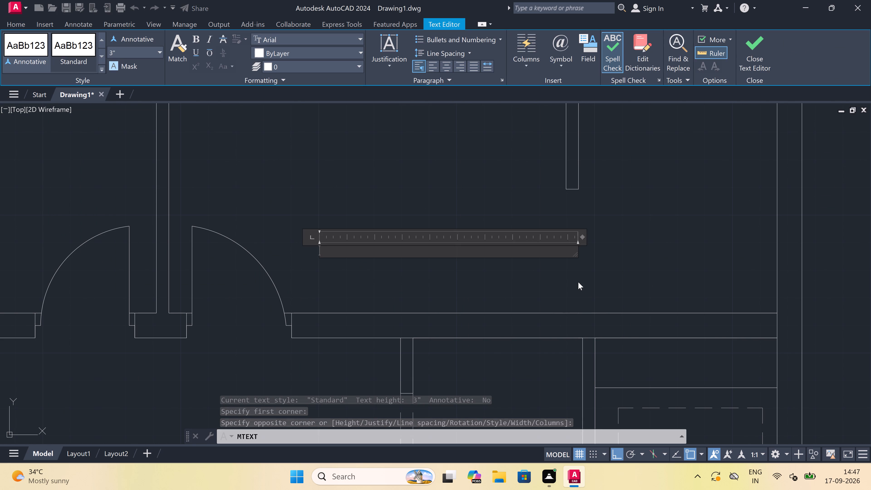
pyautogui.write('BEDROOM')
pyautogui.press('Return')
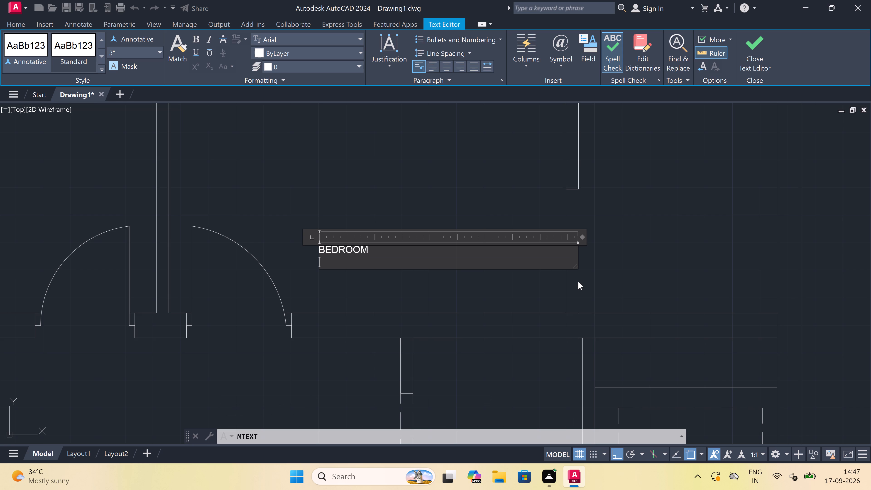
pyautogui.write("12'")
pyautogui.press('0')
pyautogui.write('"X')
pyautogui.write("14'")
pyautogui.write('8"')
pyautogui.click(391, 202)
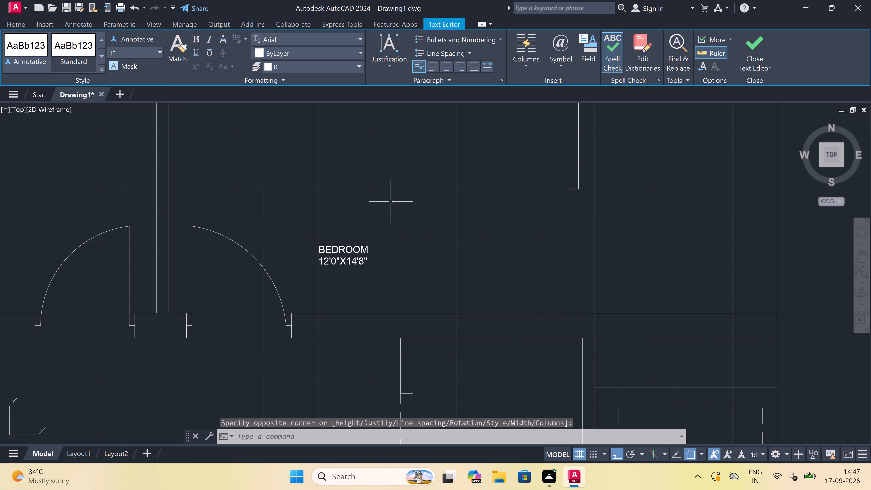
# Add a multiline text label in the small northeast room reading TOILET, with 6'0"X7'0" on the second line.
pyautogui.scroll(-5, 391, 204)
pyautogui.scroll(3, 421, 161)
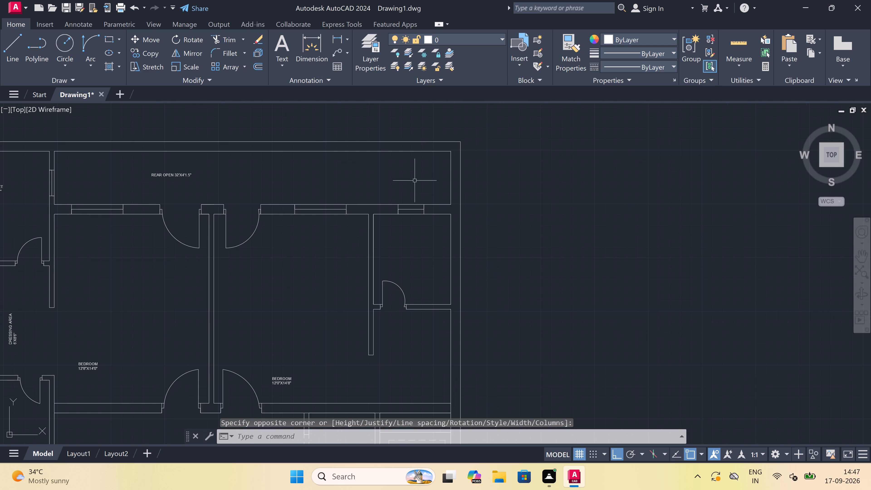
pyautogui.press('space')
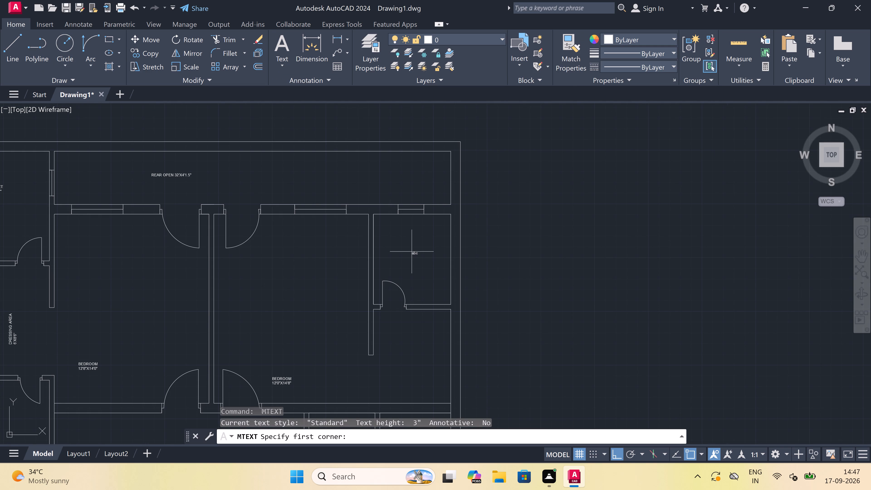
pyautogui.scroll(1, 399, 246)
pyautogui.click(372, 233)
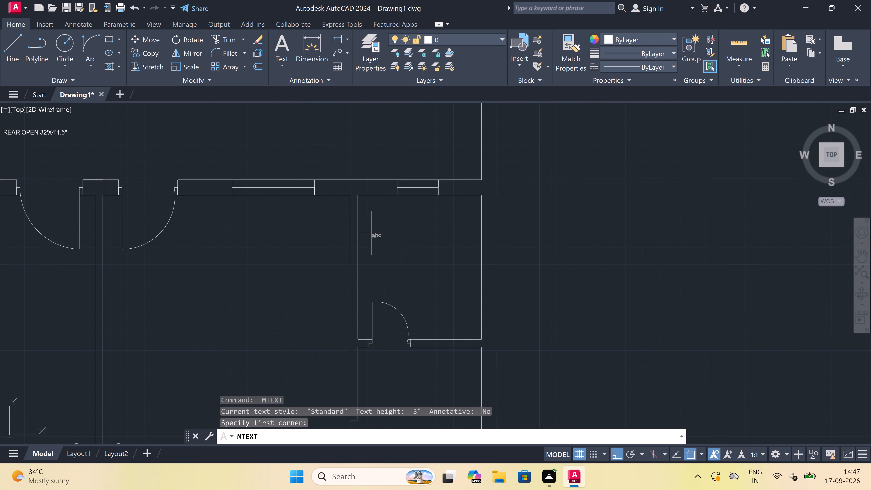
pyautogui.click(471, 253)
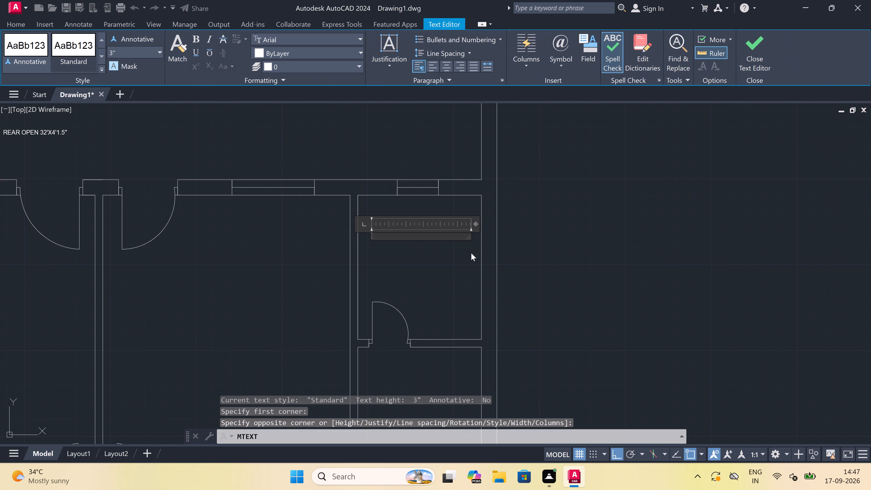
pyautogui.press('t')
pyautogui.write('OILET')
pyautogui.press('Return')
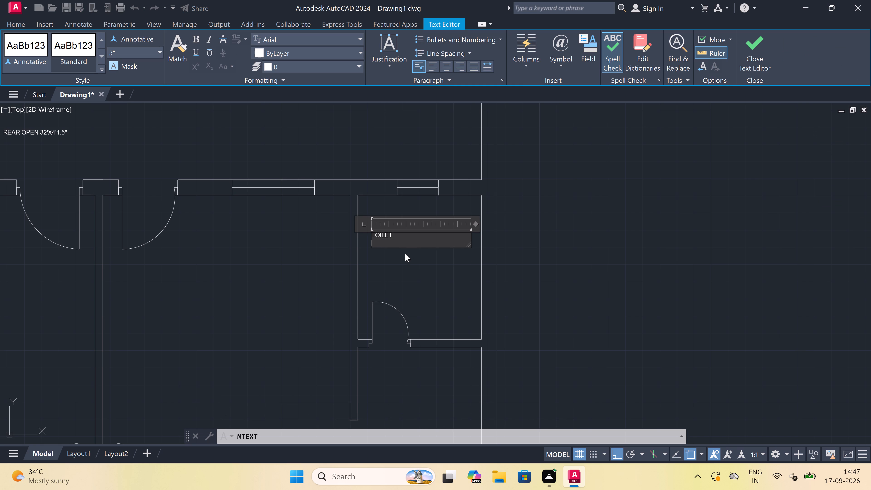
pyautogui.press('6')
pyautogui.write('\'0"X7')
pyautogui.write("'0")
pyautogui.hotkey('shift', '"')
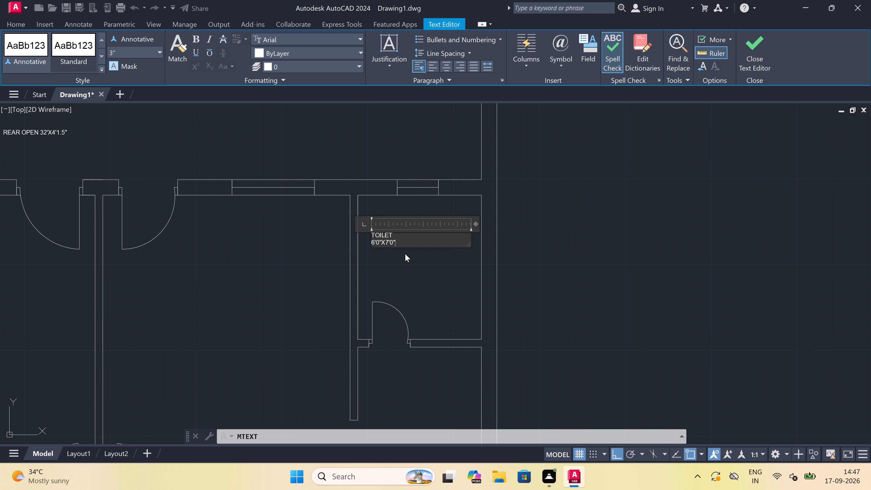
pyautogui.click(405, 253)
# Draw a vertical line from the midpoint of the northeast toilet's south wall face down to the bedroom's south wall.
pyautogui.scroll(-4, 409, 252)
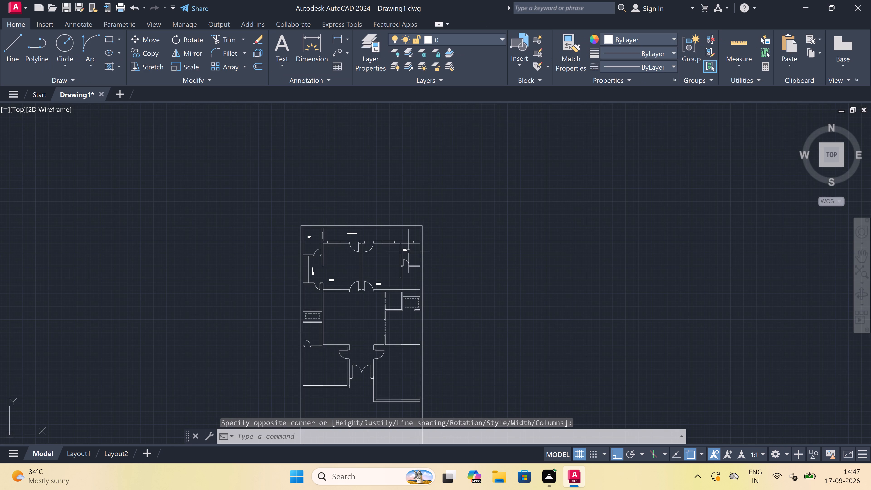
pyautogui.scroll(4, 415, 270)
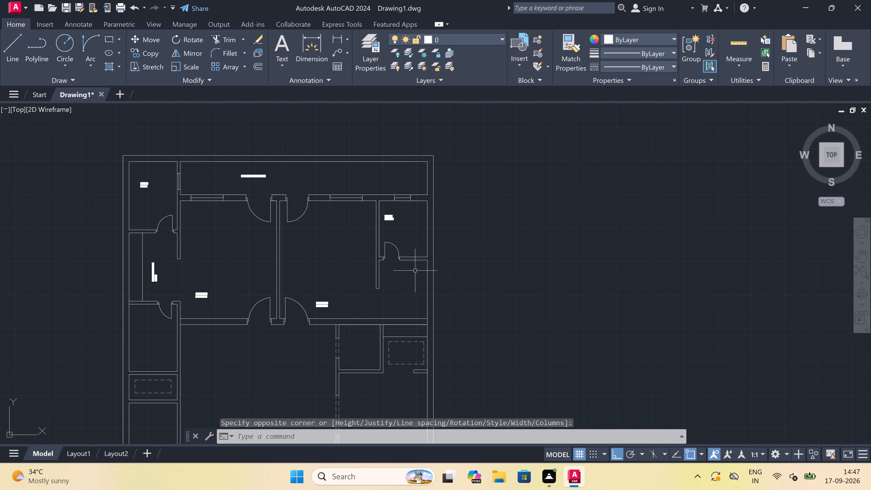
pyautogui.press('Escape')
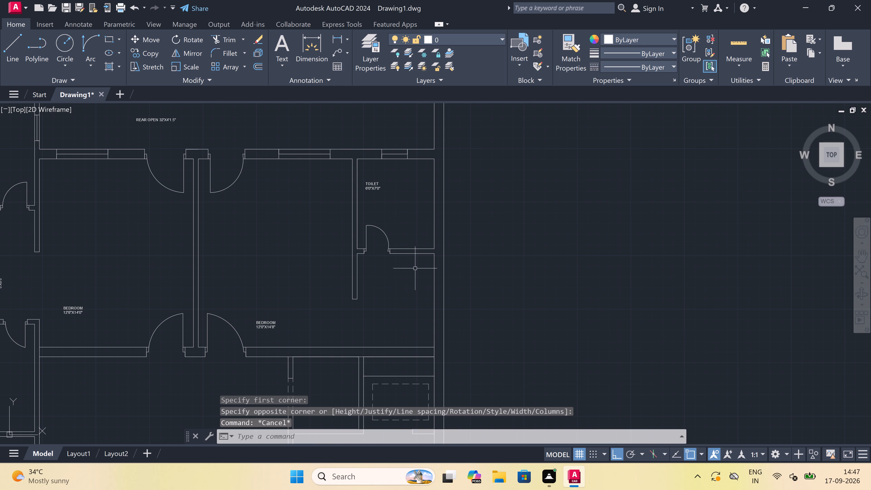
pyautogui.press('l')
pyautogui.press('space')
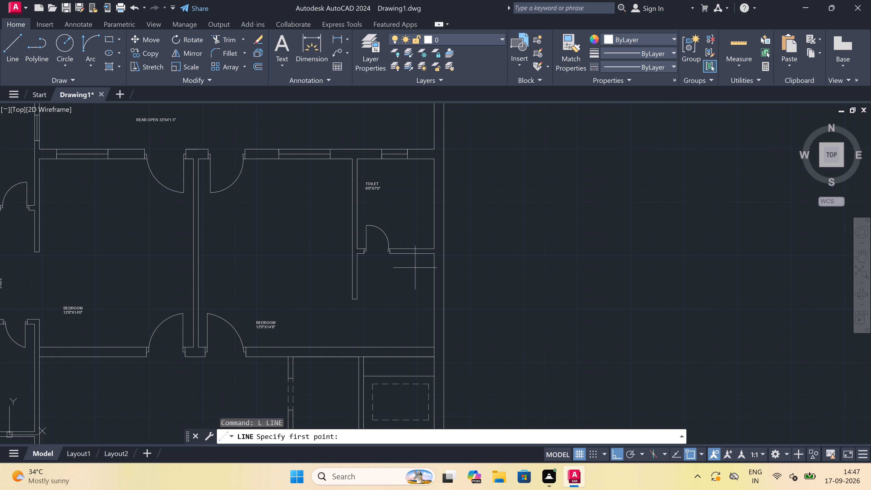
pyautogui.scroll(1, 416, 268)
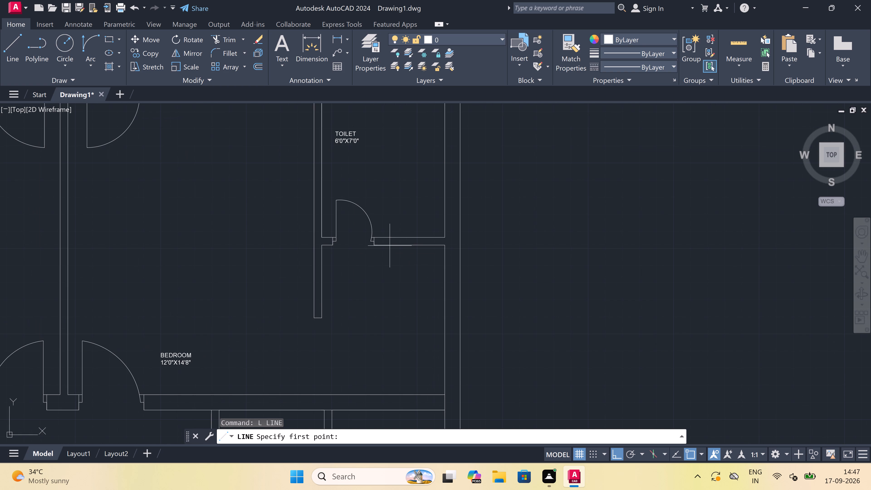
pyautogui.click(407, 245)
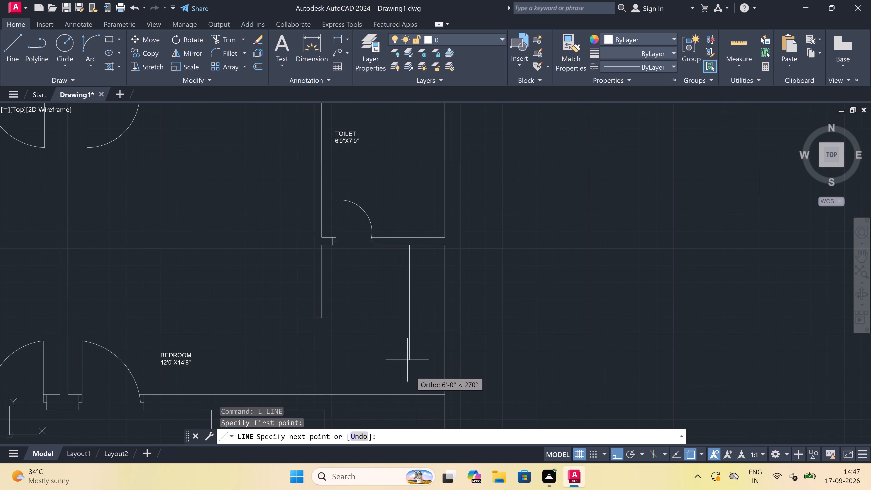
pyautogui.click(407, 394)
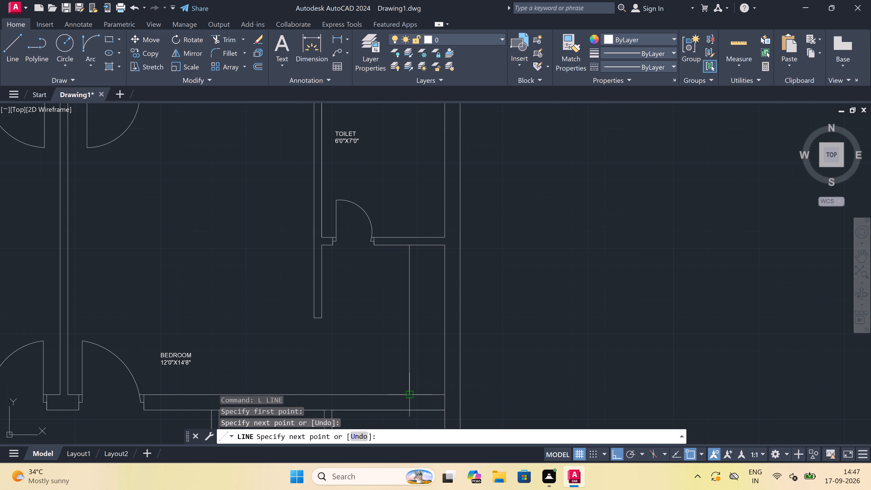
pyautogui.press('Escape')
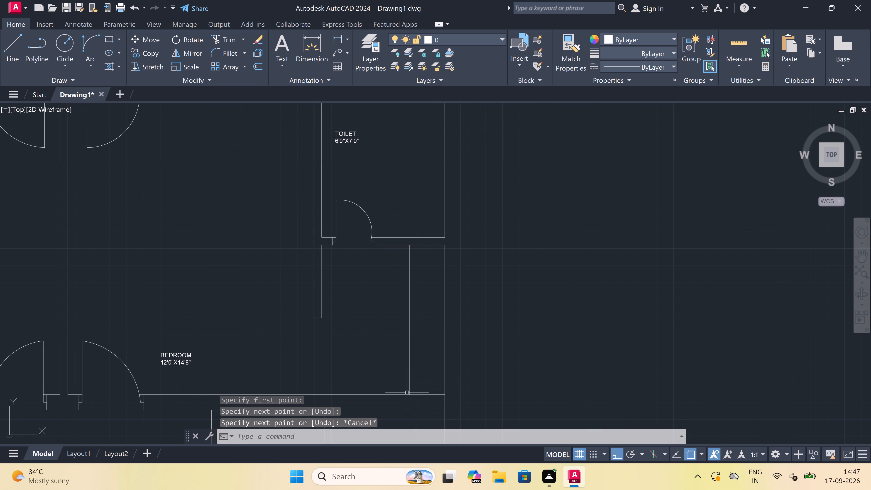
# Add a multiline text label in the space south of the northeast toilet reading DRESSING AREA, with 6'X8'6" on the second line.
pyautogui.write('MT')
pyautogui.press('space')
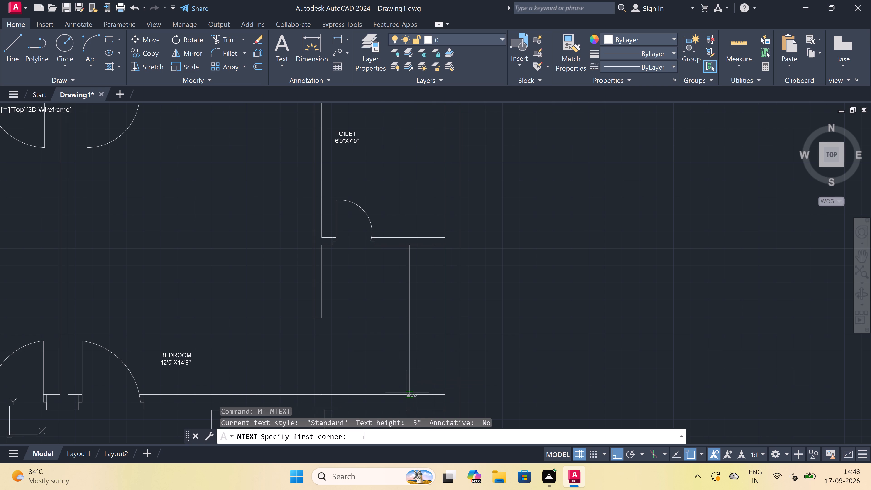
pyautogui.doubleClick(357, 330)
pyautogui.click(571, 340)
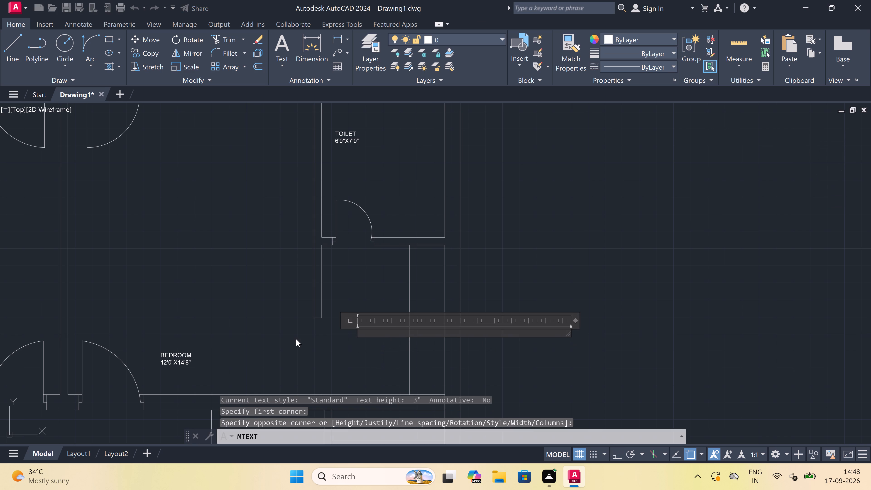
pyautogui.scroll(2, 336, 342)
pyautogui.write('DRESS')
pyautogui.write('IM')
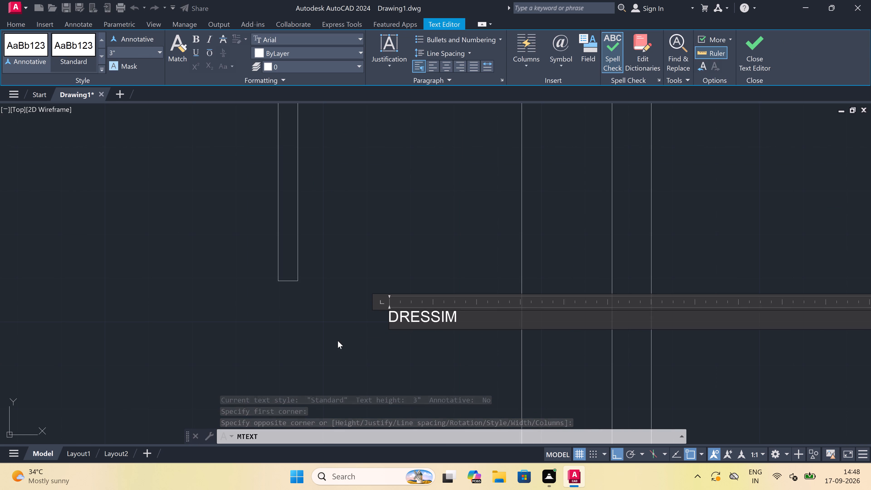
pyautogui.press('BackSpace')
pyautogui.write('NG')
pyautogui.press('space')
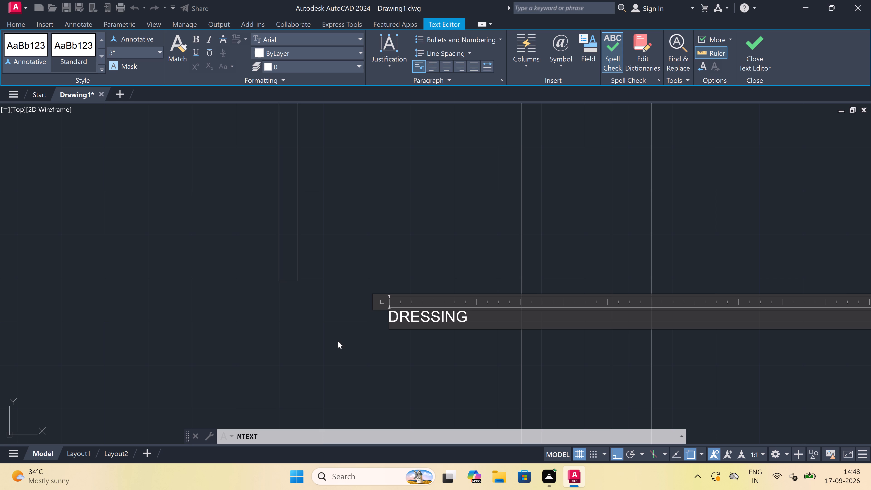
pyautogui.write('AREA')
pyautogui.press('Return')
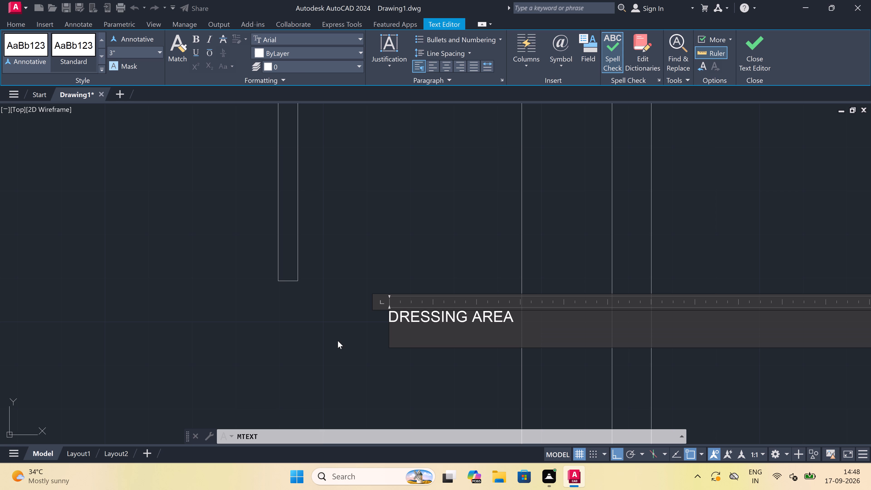
pyautogui.write("6'")
pyautogui.press('x')
pyautogui.press('8')
pyautogui.write("'6")
pyautogui.hotkey('shift', '"')
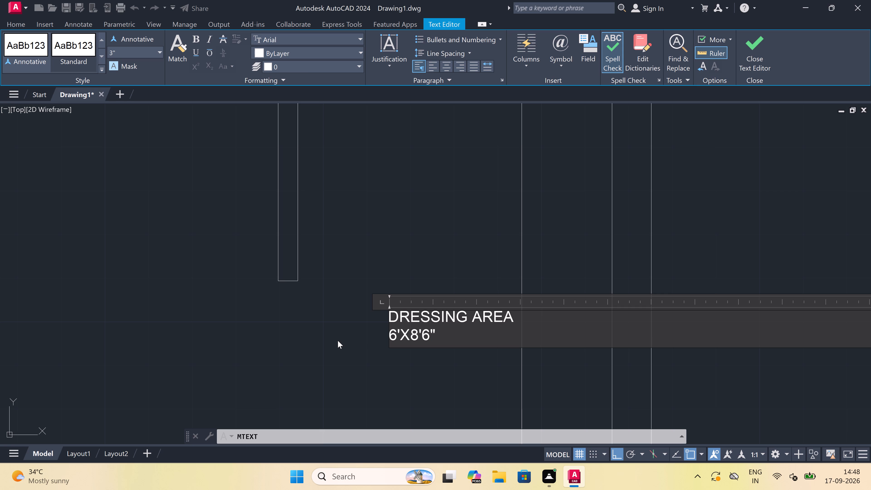
pyautogui.click(337, 339)
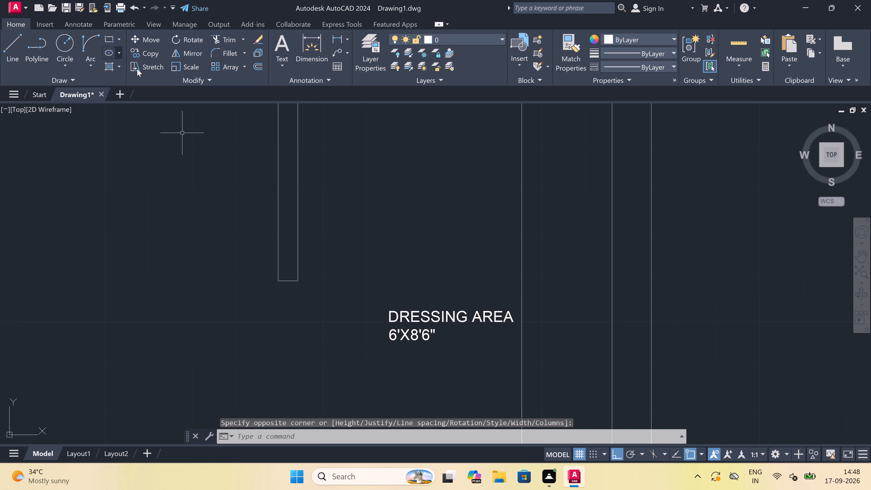
# Rotate the DRESSING AREA label to vertical so that it reads downward.
pyautogui.moveTo(459, 284); pyautogui.dragTo(457, 301)
pyautogui.click(387, 337)
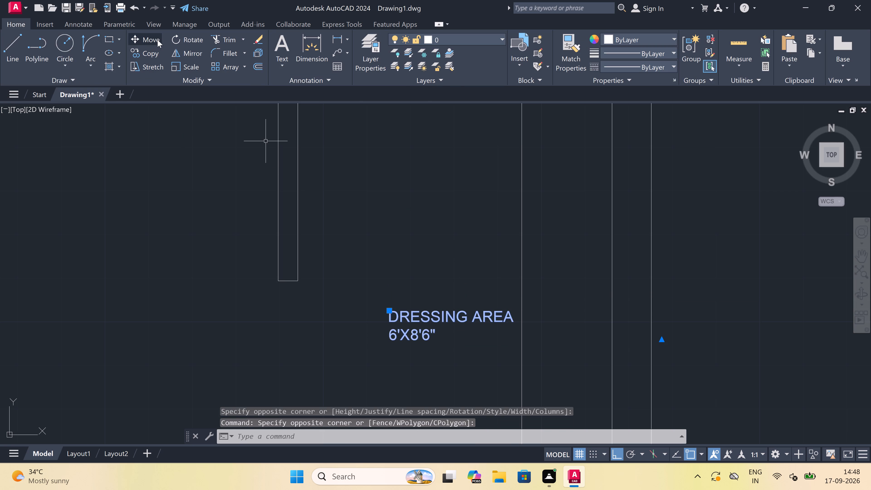
pyautogui.click(185, 38)
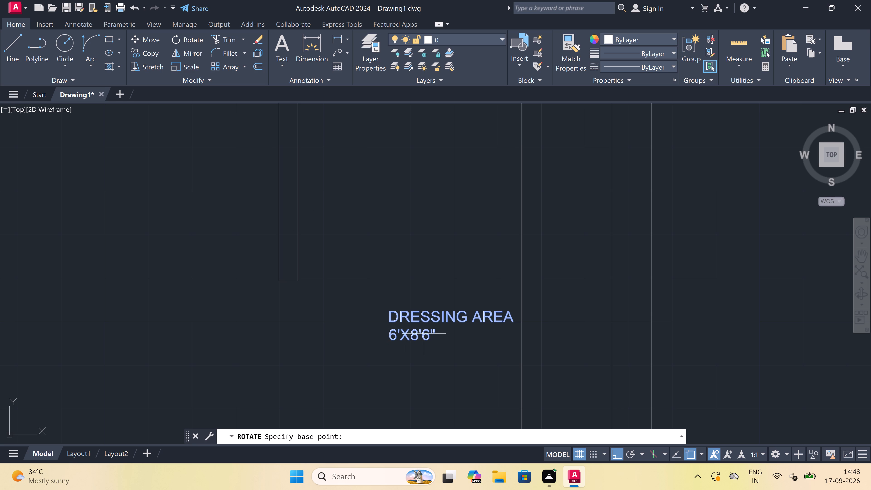
pyautogui.moveTo(411, 324); pyautogui.dragTo(410, 320)
pyautogui.scroll(-1, 424, 237)
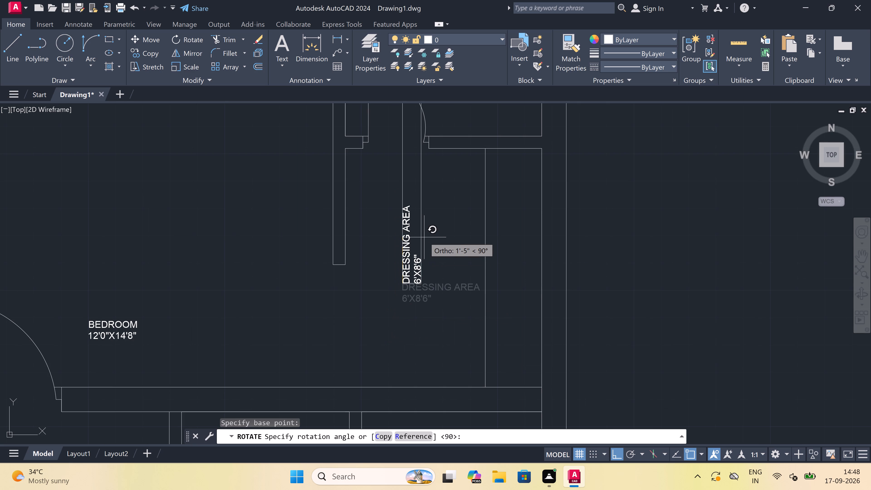
pyautogui.click(406, 357)
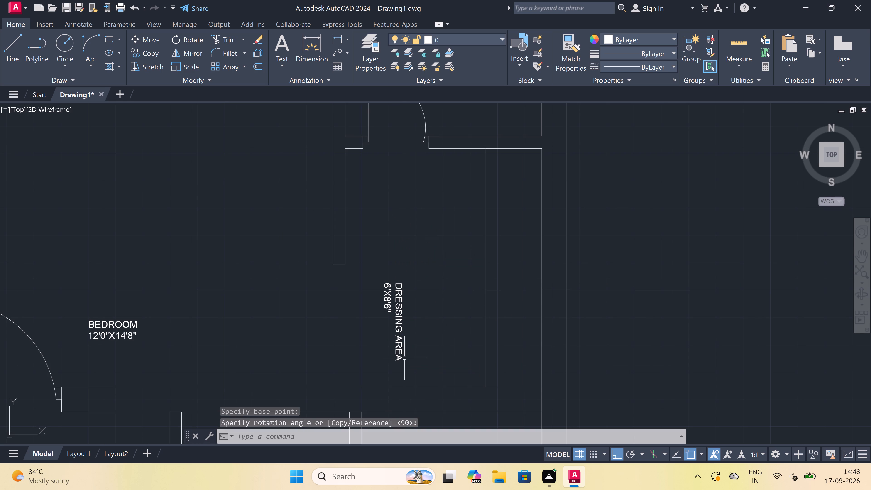
# Turn Ortho off and move the vertical DRESSING AREA label up and east, just west of the space's vertical line.
pyautogui.click(397, 330)
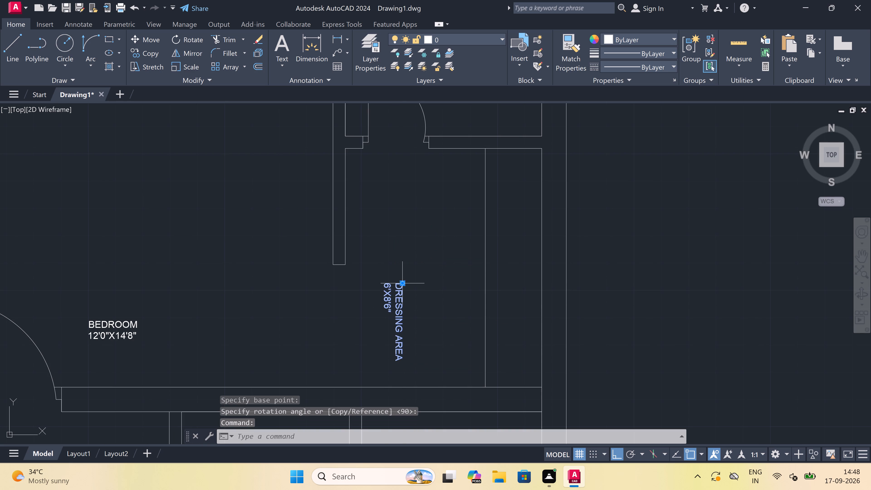
pyautogui.click(404, 285)
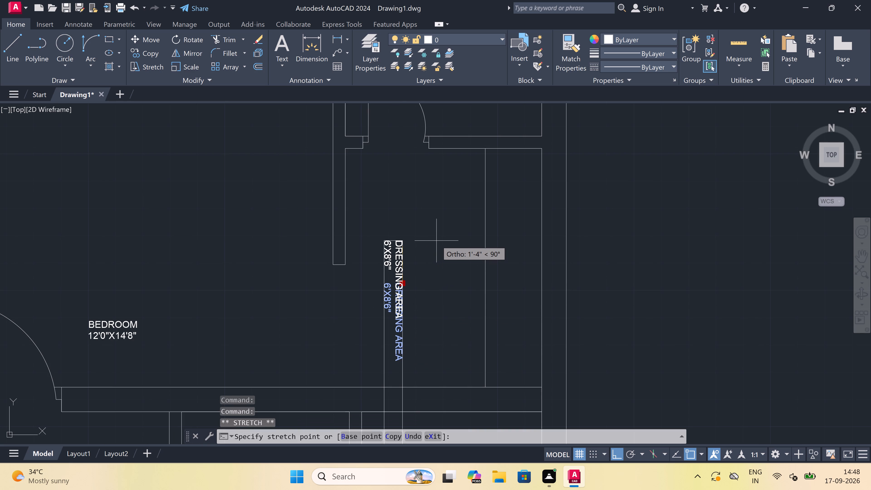
pyautogui.press('F8')
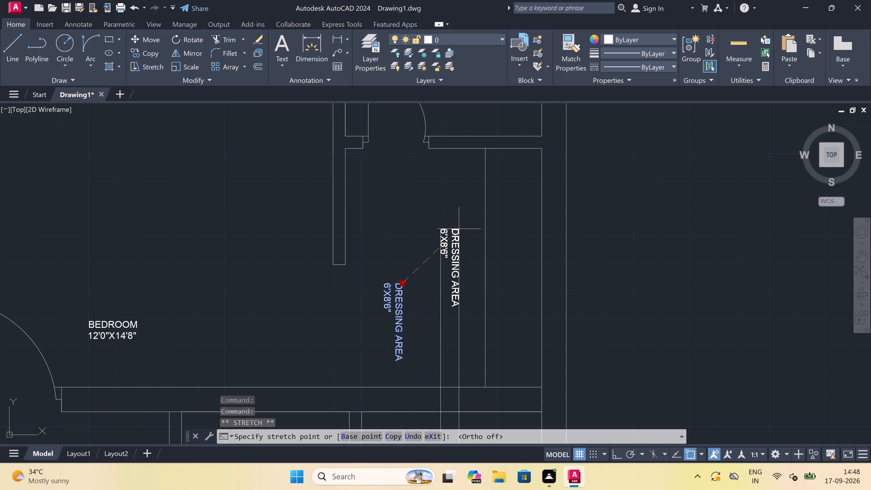
pyautogui.click(459, 229)
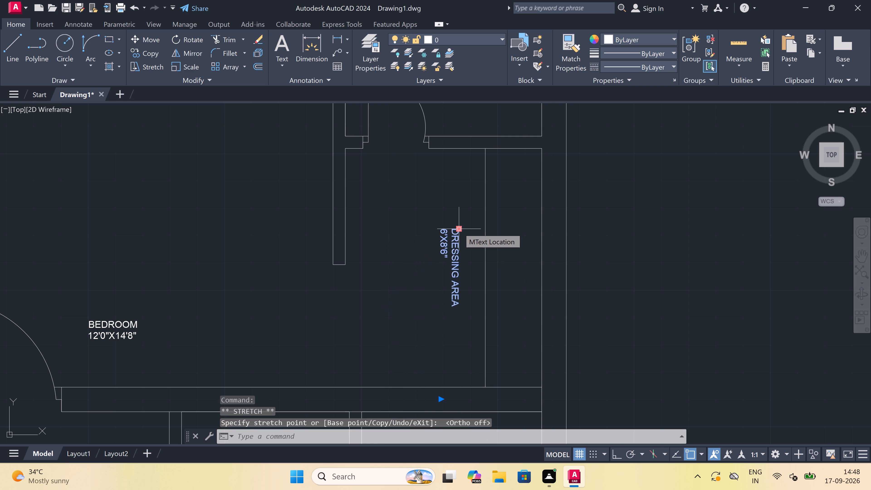
pyautogui.press('Escape')
# Add a multiline text label in the small room south of the eastern bedroom reading PRAYER AREA, with 5'1.5"X5'7.5" on the second line.
pyautogui.scroll(-4, 455, 225)
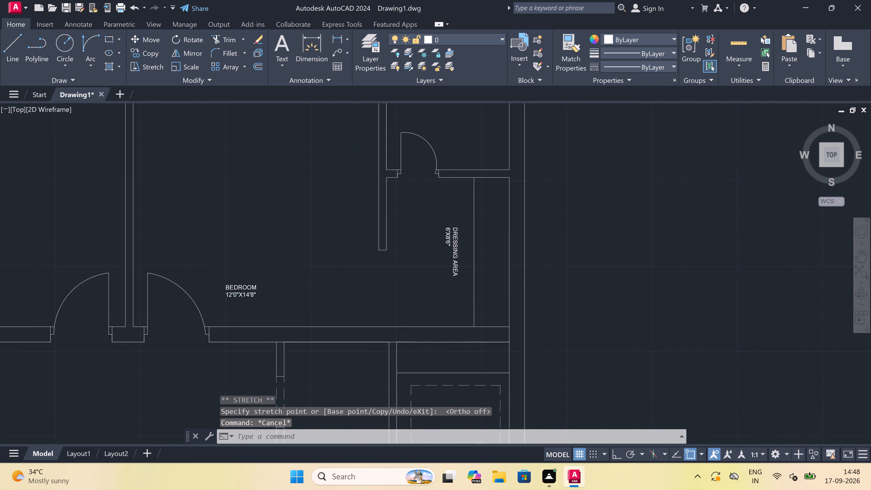
pyautogui.scroll(-1, 455, 225)
pyautogui.scroll(2, 436, 333)
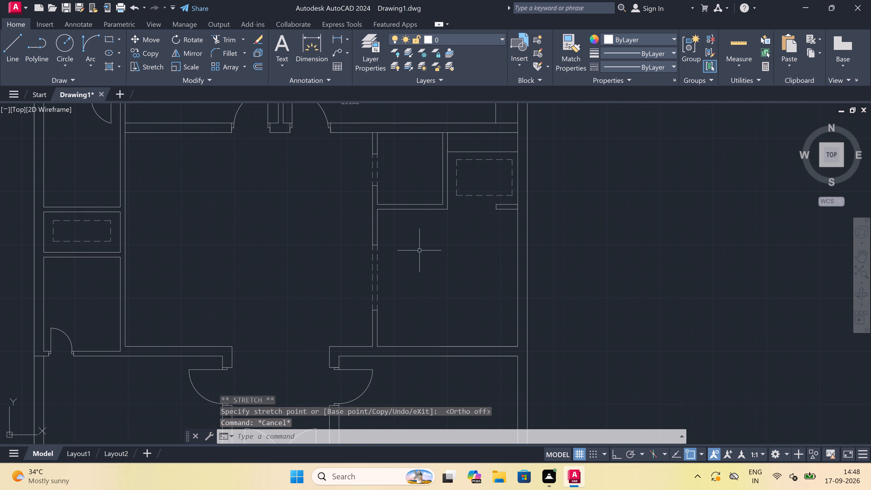
pyautogui.scroll(-1, 413, 221)
pyautogui.scroll(3, 413, 169)
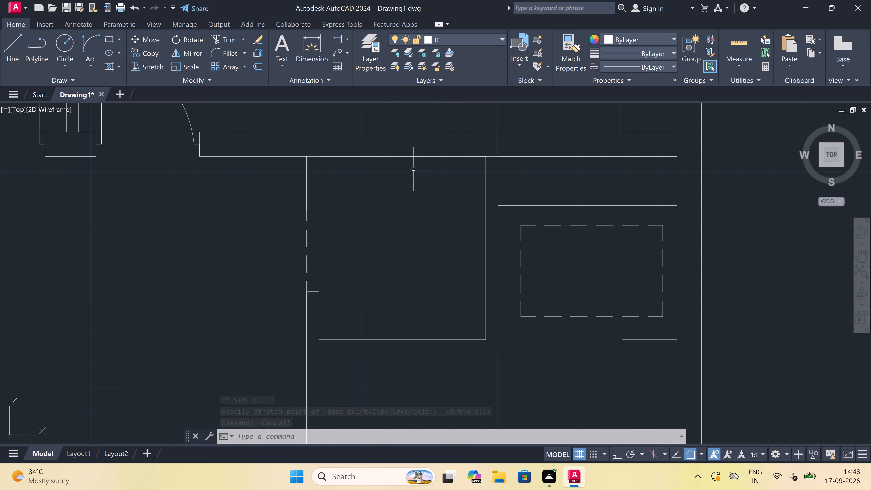
pyautogui.write('MT')
pyautogui.press('space')
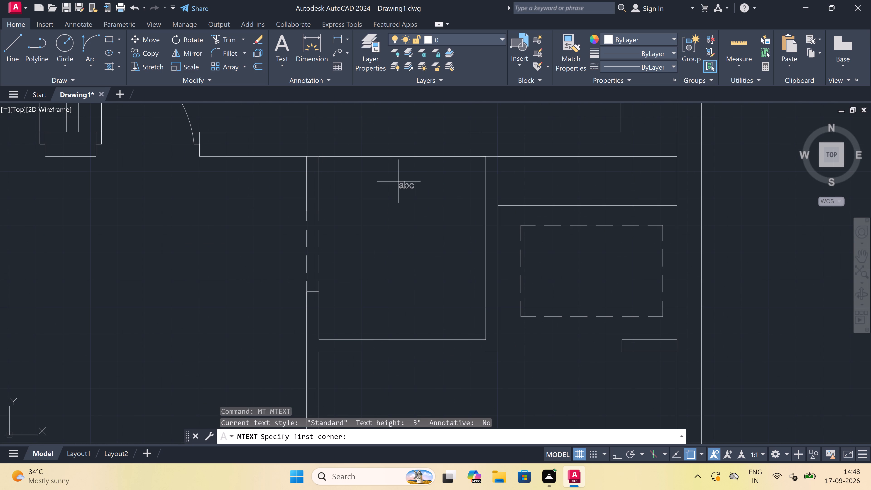
pyautogui.moveTo(343, 235); pyautogui.dragTo(346, 237)
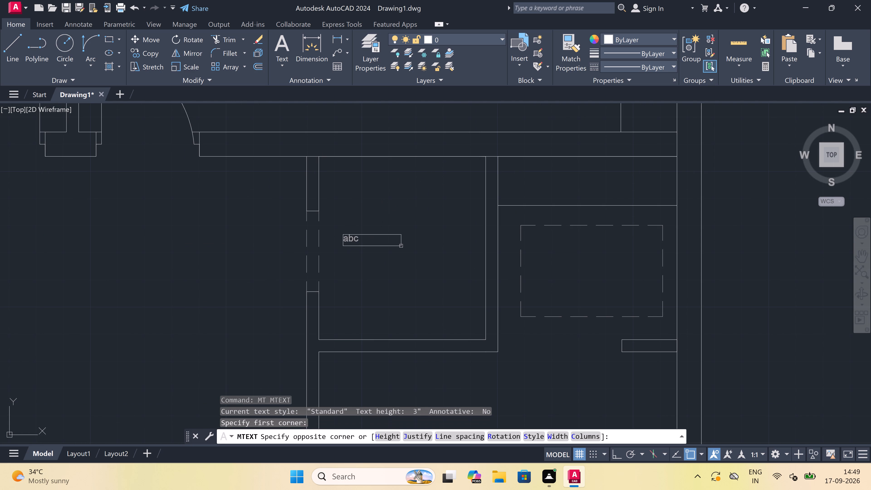
pyautogui.click(593, 254)
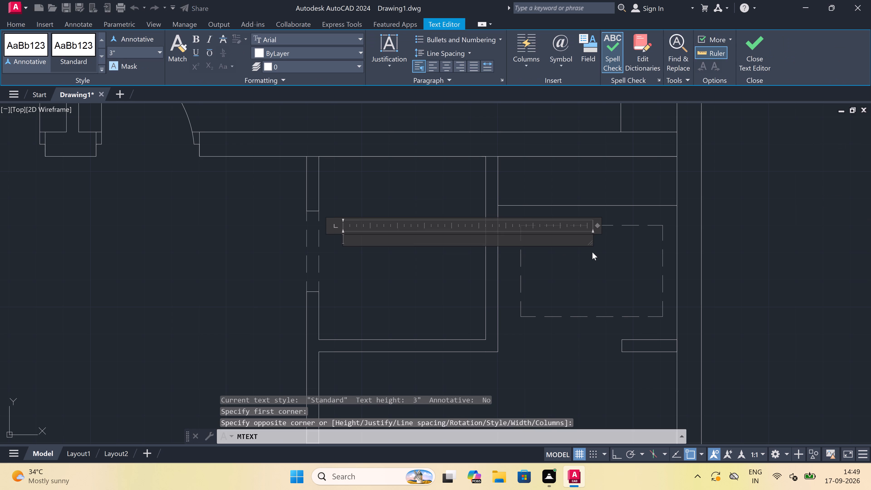
pyautogui.press('p')
pyautogui.write('RAY')
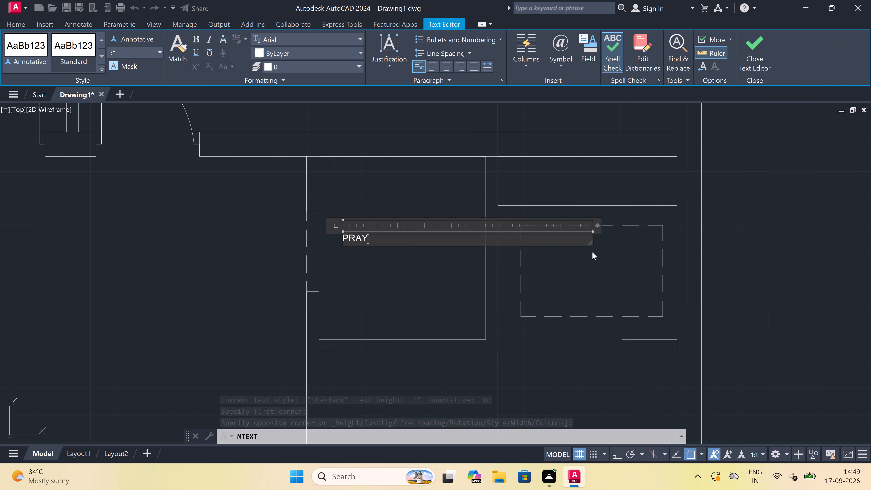
pyautogui.write('ER')
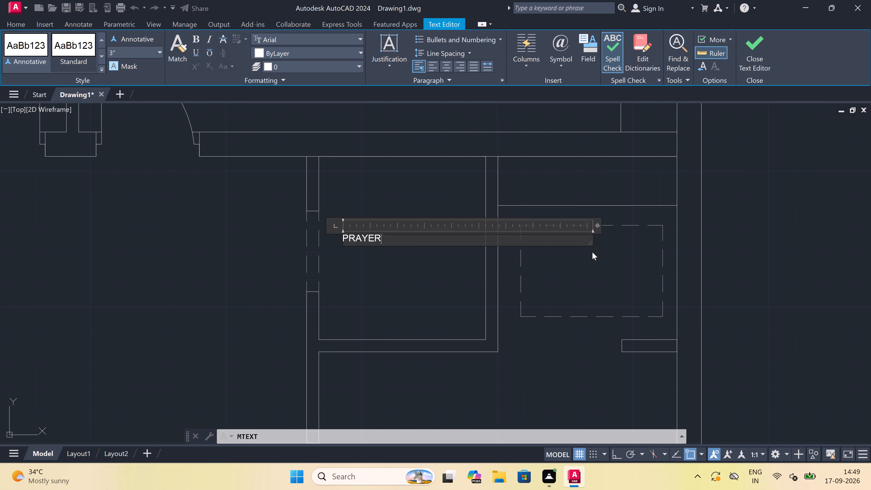
pyautogui.press('space')
pyautogui.write('A')
pyautogui.write('REA')
pyautogui.press('Return')
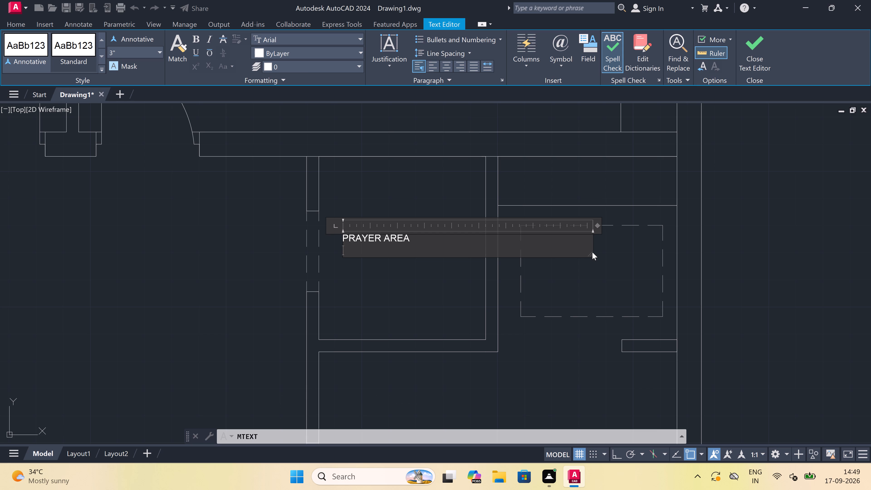
pyautogui.write("5'")
pyautogui.press('1')
pyautogui.write('.5')
pyautogui.write('"X')
pyautogui.press('5')
pyautogui.press("'")
pyautogui.write('7.5')
pyautogui.hotkey('shift', '"')
pyautogui.click(393, 272)
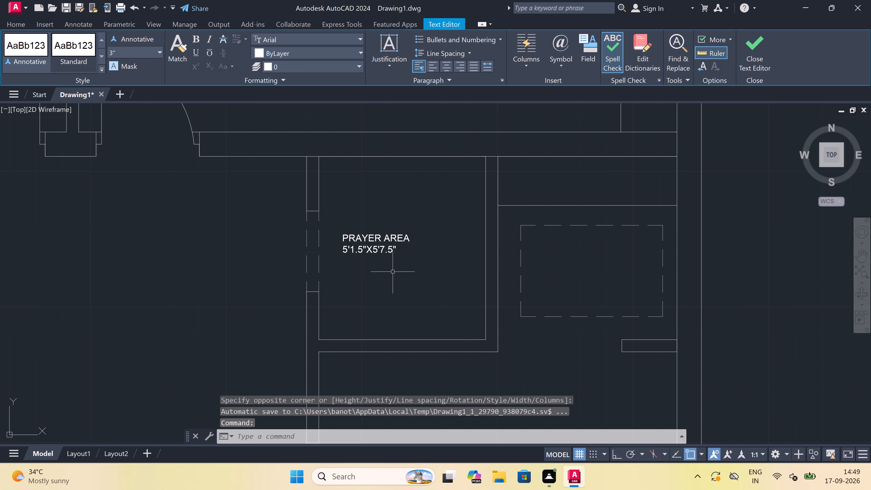
# Copy the PRAYER AREA label into the dashed rectangle in the space east of the prayer room.
pyautogui.click(345, 234)
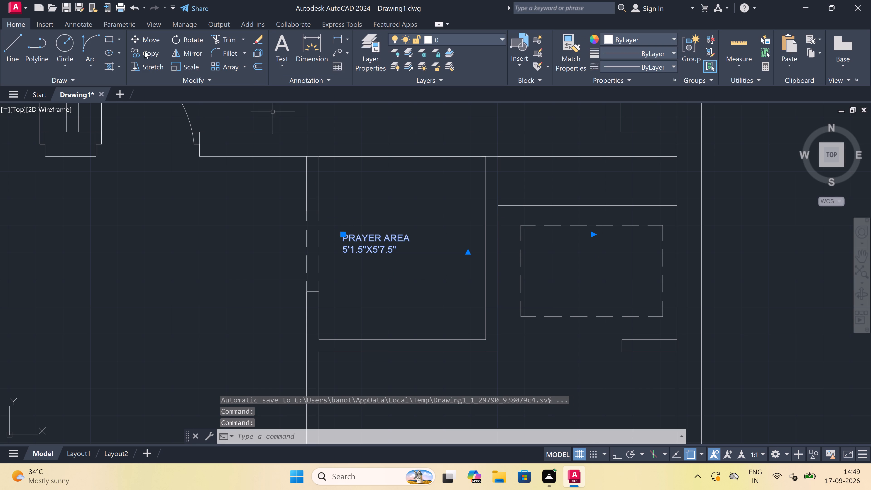
pyautogui.click(144, 51)
pyautogui.moveTo(365, 244); pyautogui.dragTo(386, 245)
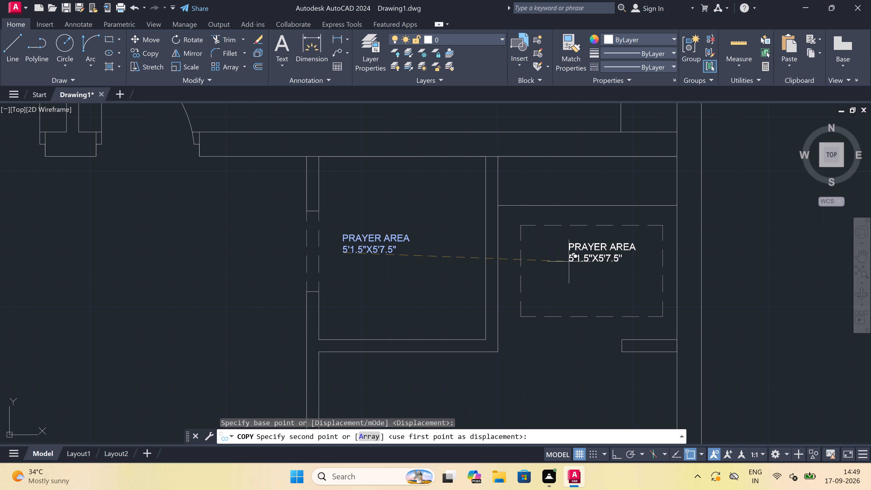
pyautogui.click(557, 279)
pyautogui.press('Escape')
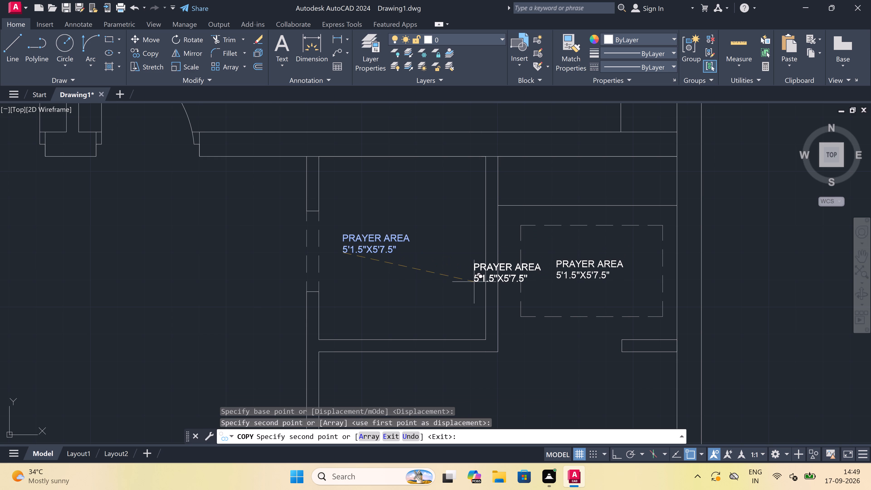
# Change the first line of the copied PRAYER AREA label in the dashed rectangle to OTS\WET KIT.
pyautogui.scroll(-1, 442, 266)
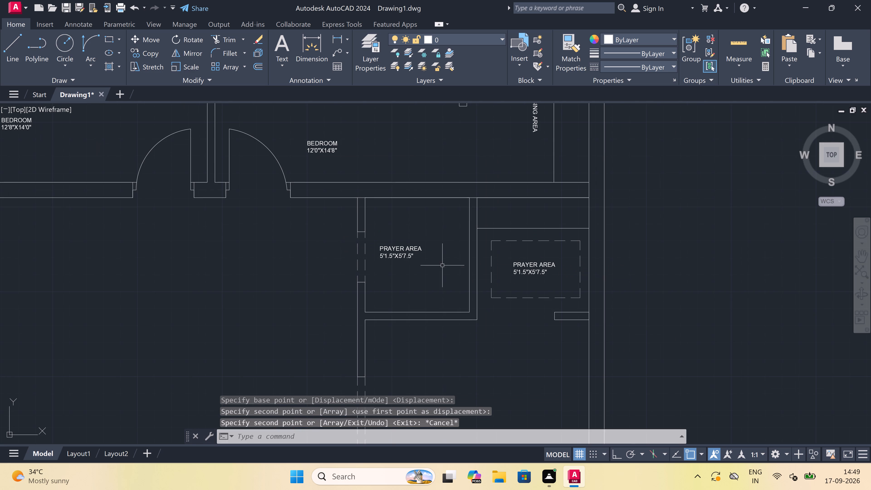
pyautogui.scroll(3, 534, 267)
pyautogui.tripleClick(531, 262)
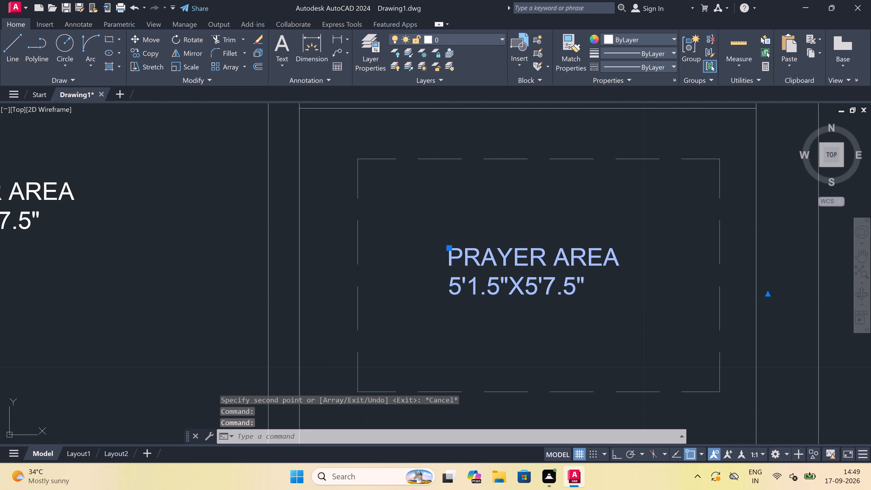
pyautogui.click(625, 260)
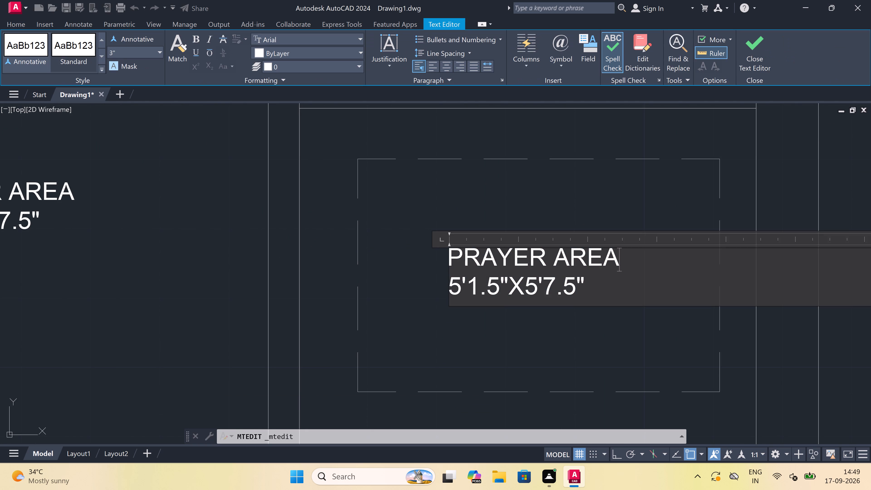
pyautogui.press('BackSpace')
pyautogui.press('BackSpace')
pyautogui.press('BackSpace')
pyautogui.press('BackSpace')
pyautogui.press('BackSpace')
pyautogui.press('BackSpace')
pyautogui.press('BackSpace')
pyautogui.press('BackSpace')
pyautogui.press('BackSpace')
pyautogui.press('BackSpace')
pyautogui.press('BackSpace')
pyautogui.press('BackSpace')
pyautogui.press('BackSpace')
pyautogui.press('BackSpace')
pyautogui.press('BackSpace')
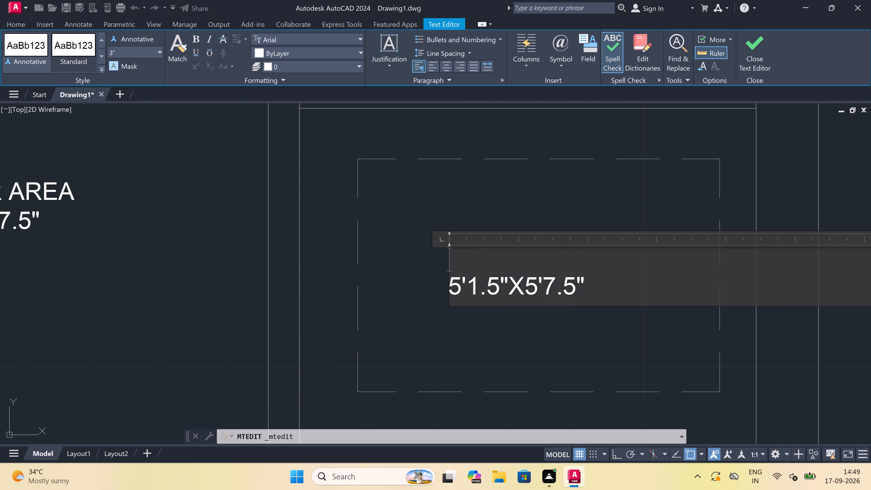
pyautogui.write('OT')
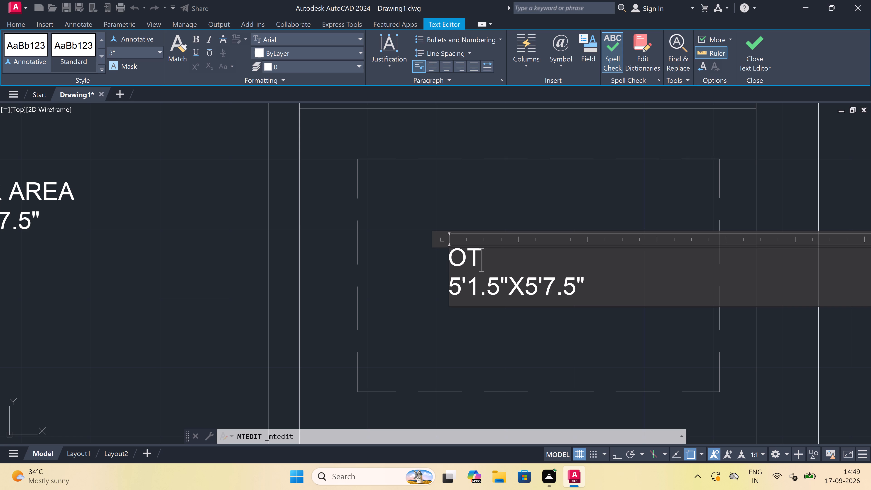
pyautogui.press('s')
pyautogui.press('\\')
pyautogui.write('WET')
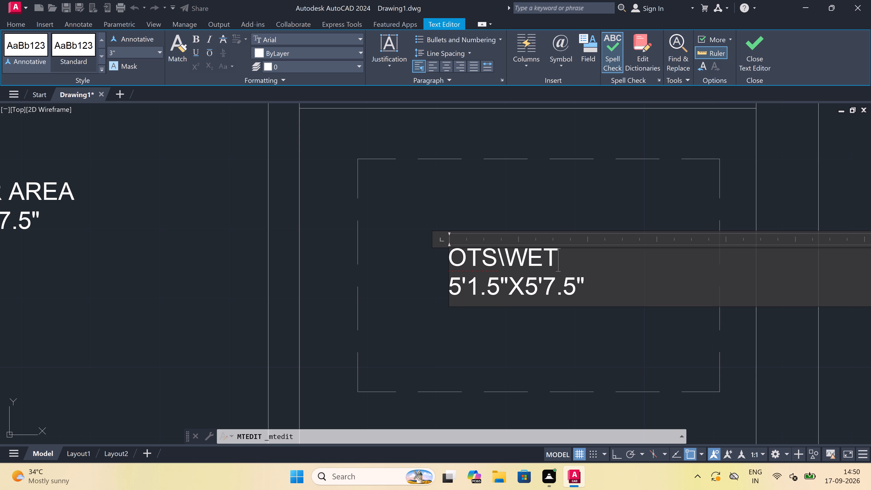
pyautogui.press('space')
pyautogui.write('KIT')
pyautogui.click(377, 253)
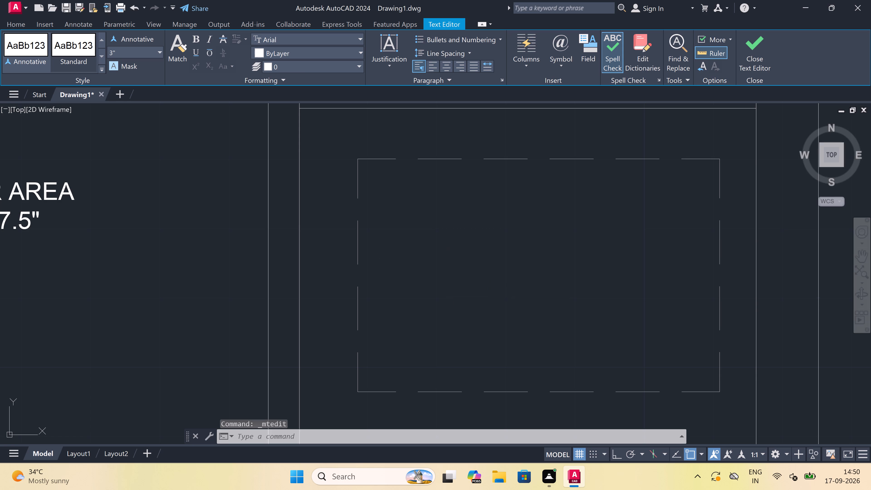
# Add a multiline text label in the room south of the prayer area reading KITCHEN, with 11'0"X10'0" on the second line.
pyautogui.scroll(-5, 420, 223)
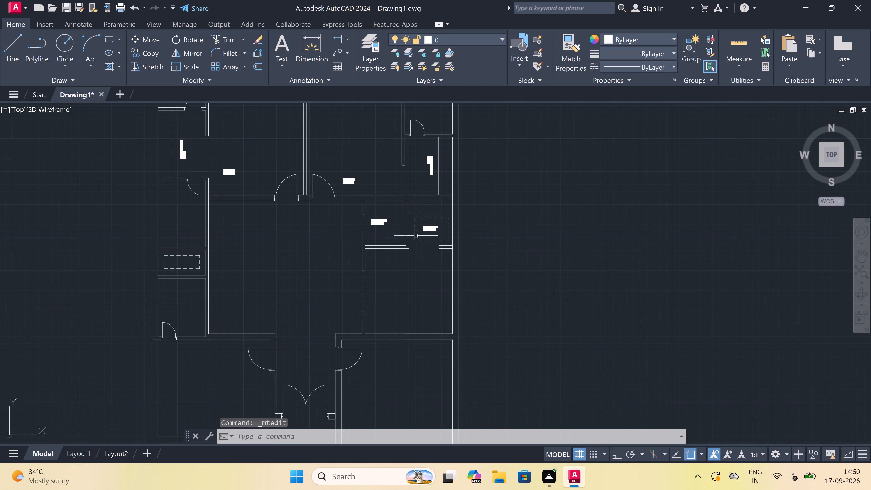
pyautogui.scroll(1, 410, 306)
pyautogui.scroll(1, 412, 278)
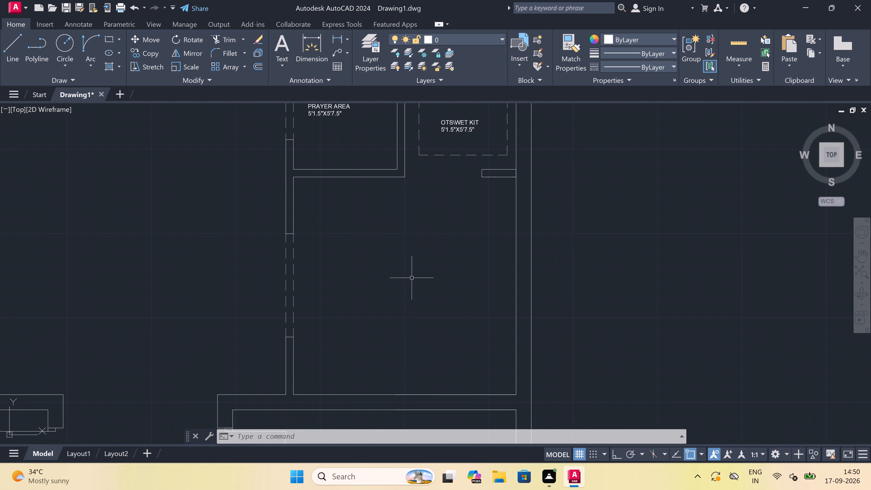
pyautogui.press('space')
pyautogui.press('Escape')
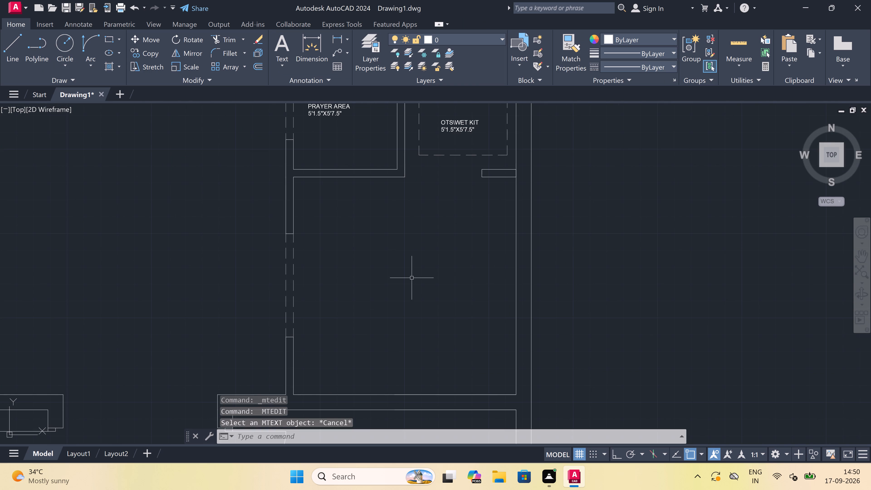
pyautogui.write('MT')
pyautogui.press('space')
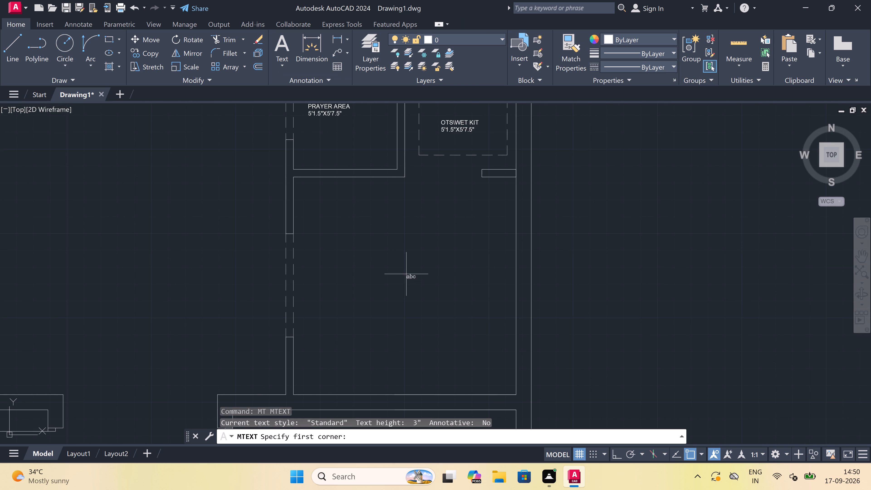
pyautogui.click(328, 259)
pyautogui.click(513, 292)
pyautogui.write('KIY')
pyautogui.press('BackSpace')
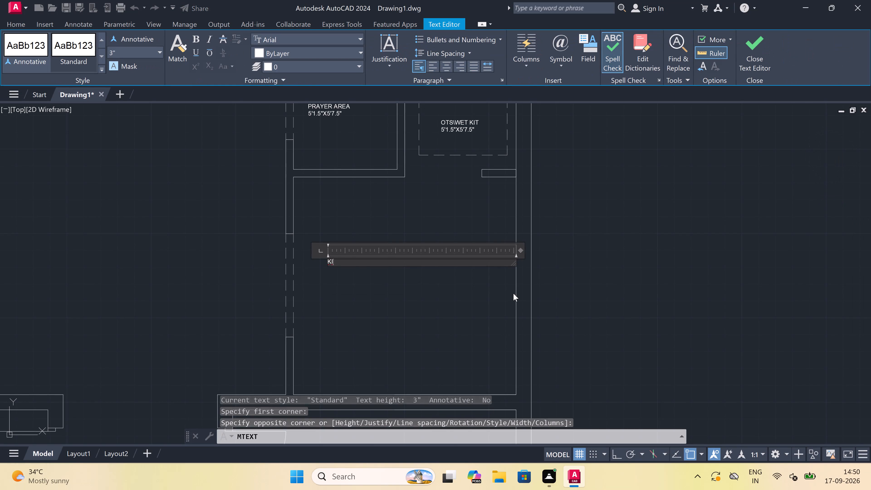
pyautogui.write('TCHEN')
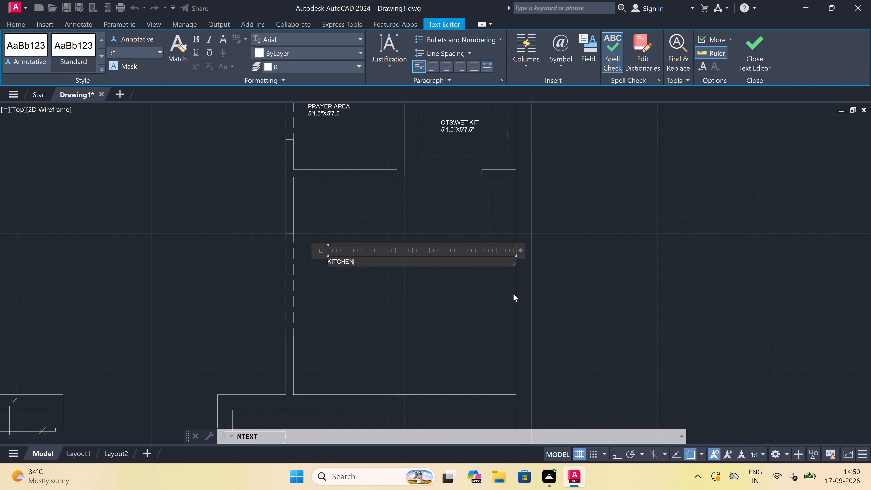
pyautogui.press('Return')
pyautogui.write('11')
pyautogui.press("'")
pyautogui.write('0"')
pyautogui.write('X10\'0"')
pyautogui.click(460, 300)
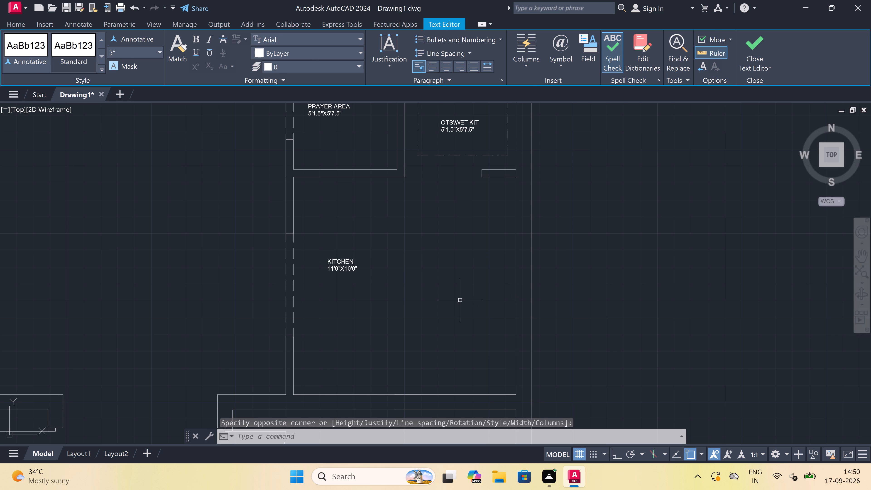
pyautogui.press('Escape')
# With Ortho on, draw lines extending the short wall stub south of the OTS\WET KIT area westward, with a 4.5" end.
pyautogui.write('L')
pyautogui.press('space')
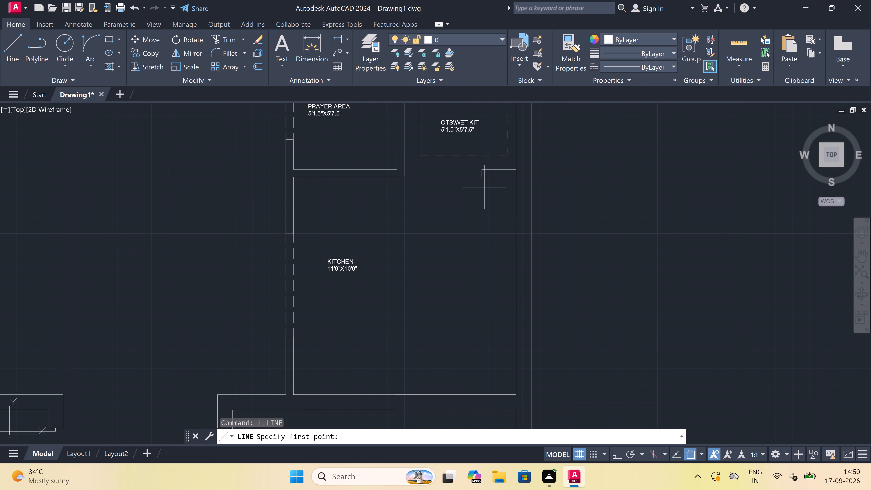
pyautogui.scroll(2, 484, 179)
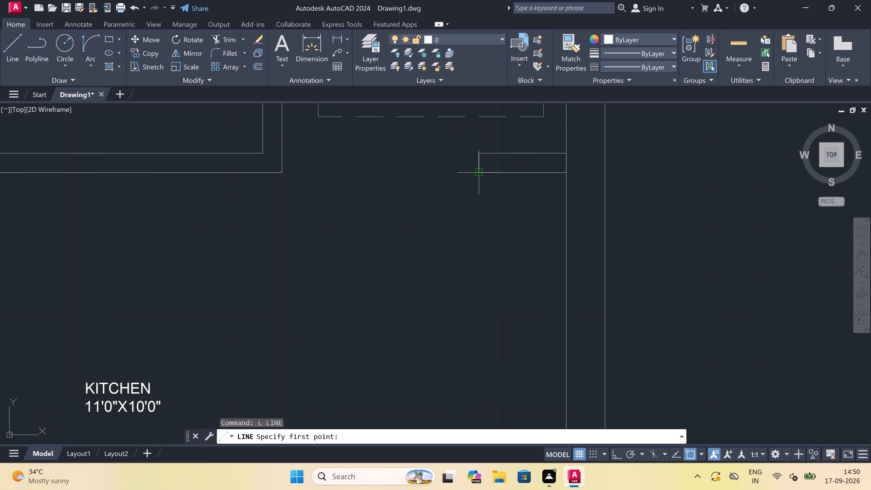
pyautogui.scroll(-3, 489, 175)
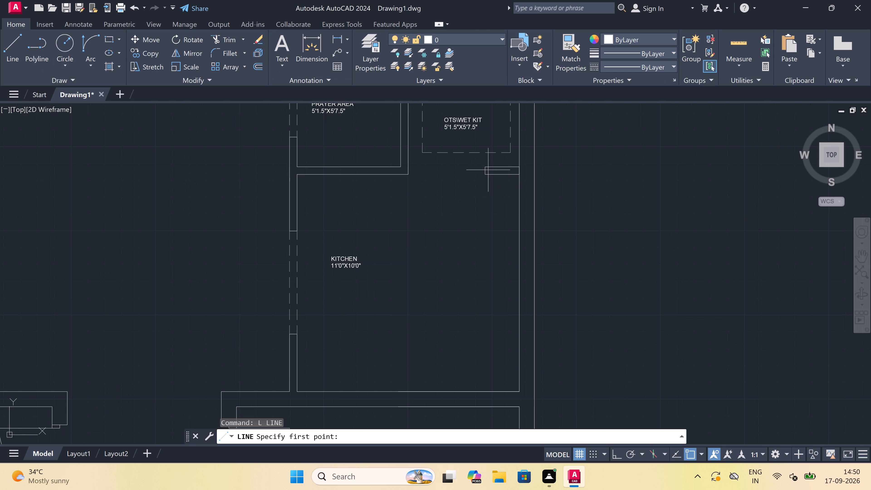
pyautogui.scroll(4, 487, 166)
pyautogui.click(480, 169)
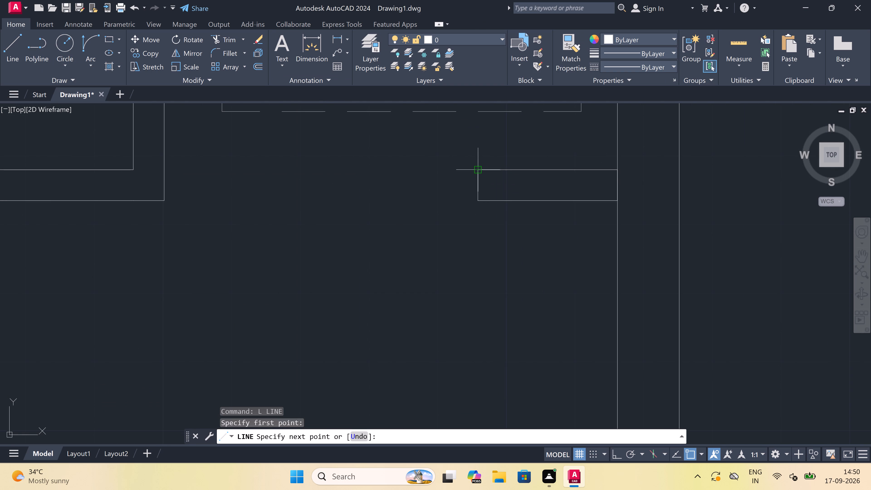
pyautogui.press('F8')
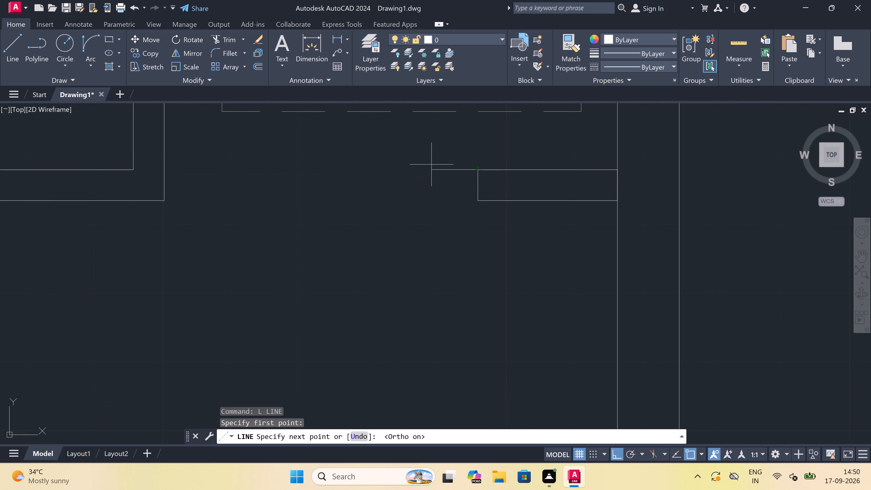
pyautogui.moveTo(435, 166); pyautogui.dragTo(436, 169)
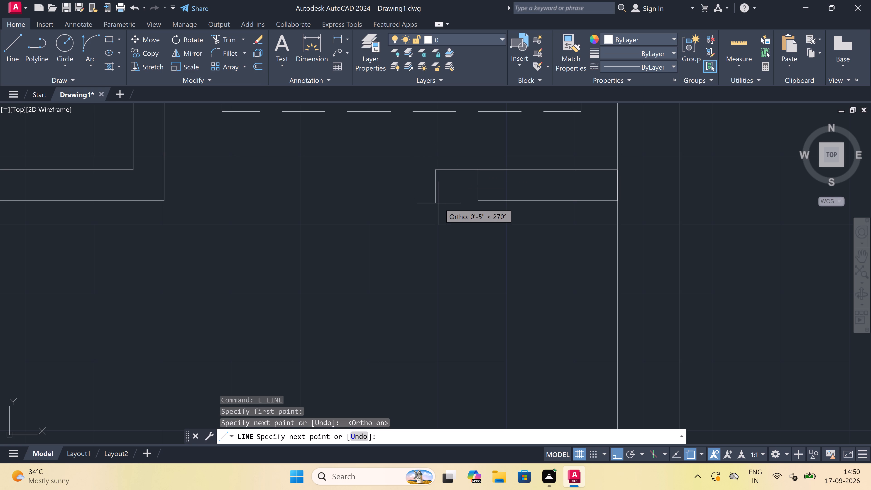
pyautogui.press('4')
pyautogui.press('.')
pyautogui.press('5')
pyautogui.write('"')
pyautogui.press('space')
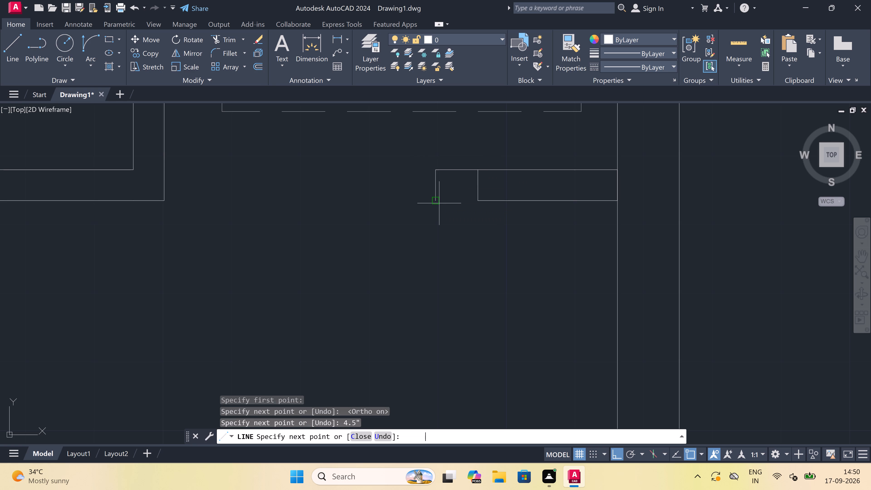
pyautogui.click(476, 197)
pyautogui.press('Escape')
# Trim away the stub wall's former end line inside the extended outline.
pyautogui.write('TR')
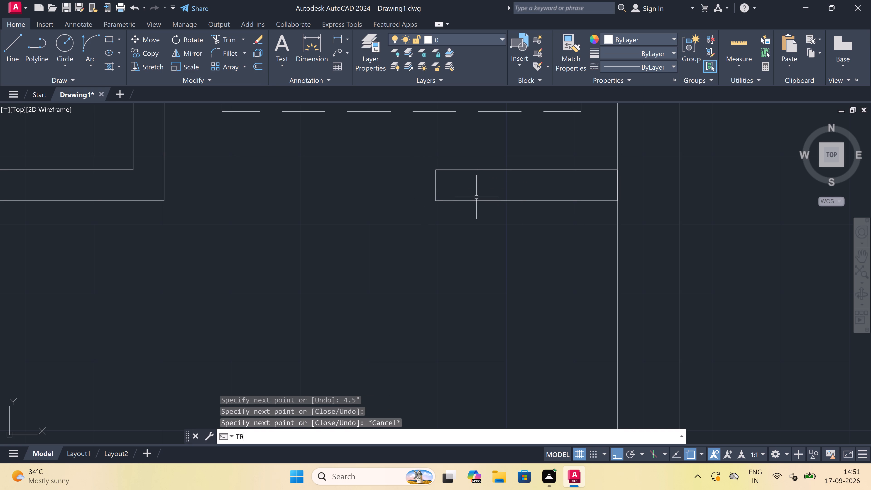
pyautogui.press('space')
pyautogui.click(477, 191)
pyautogui.press('Escape')
# Draw a vertical line from the stub wall's south edge, near its west end, down to the kitchen's south wall.
pyautogui.scroll(-4, 478, 191)
pyautogui.scroll(1, 480, 218)
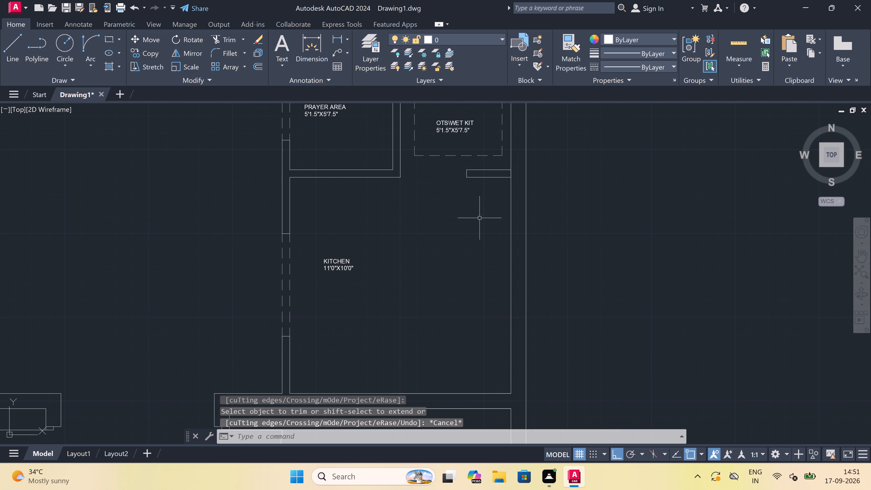
pyautogui.press('l')
pyautogui.press('space')
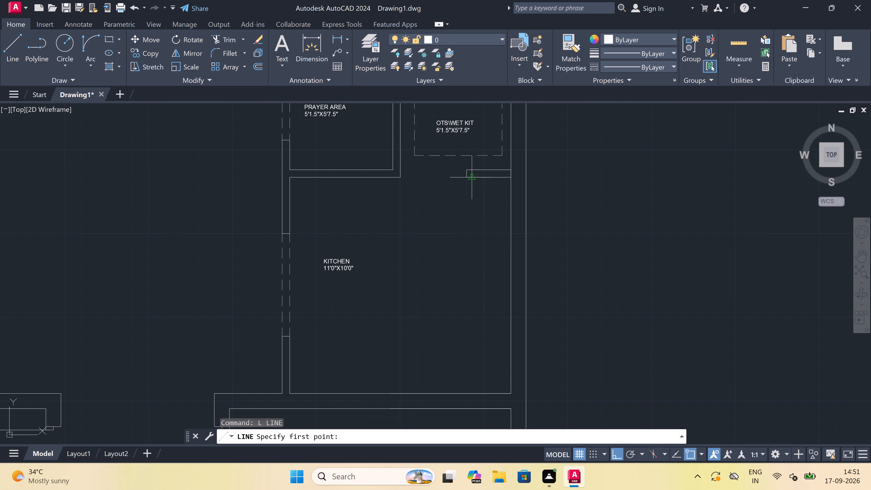
pyautogui.click(471, 179)
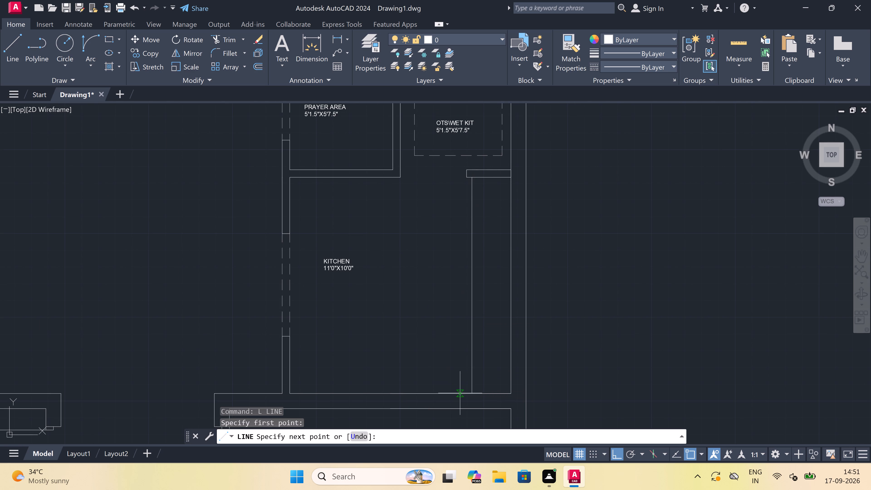
pyautogui.scroll(-2, 462, 383)
pyautogui.scroll(3, 467, 391)
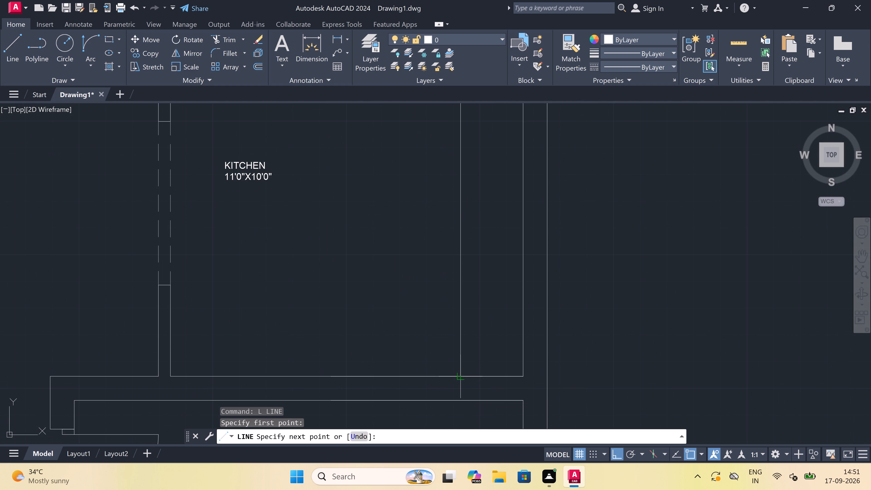
pyautogui.click(460, 377)
pyautogui.press('Escape')
# Draw a 5' window in the southeast room's south wall, with end lines across the wall and a line along its middle.
pyautogui.scroll(-4, 440, 303)
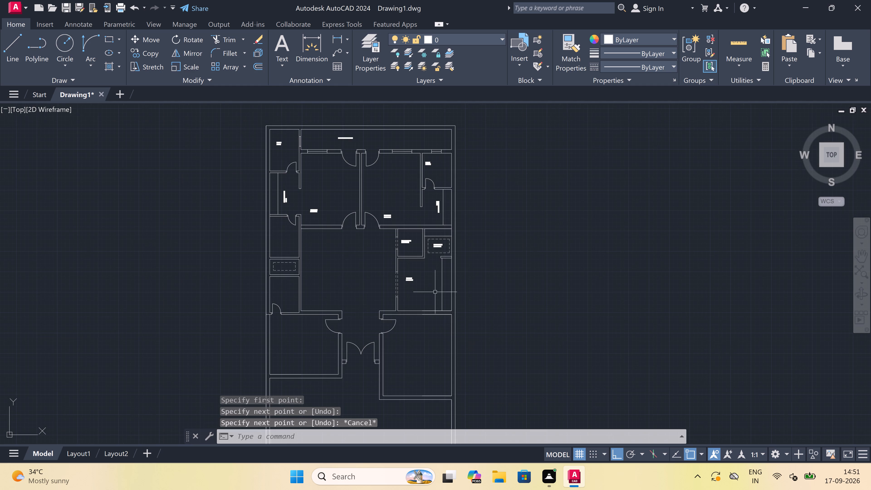
pyautogui.scroll(-2, 433, 284)
pyautogui.scroll(4, 429, 303)
pyautogui.scroll(-3, 429, 304)
pyautogui.scroll(3, 419, 348)
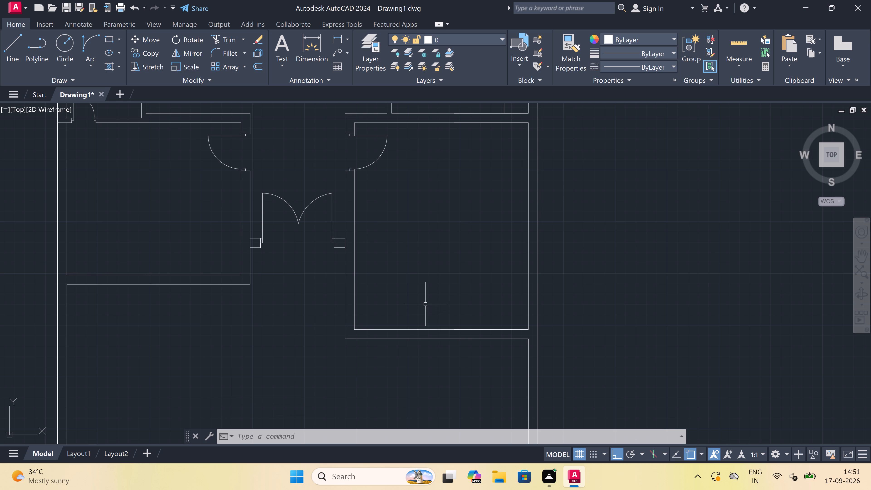
pyautogui.press('space')
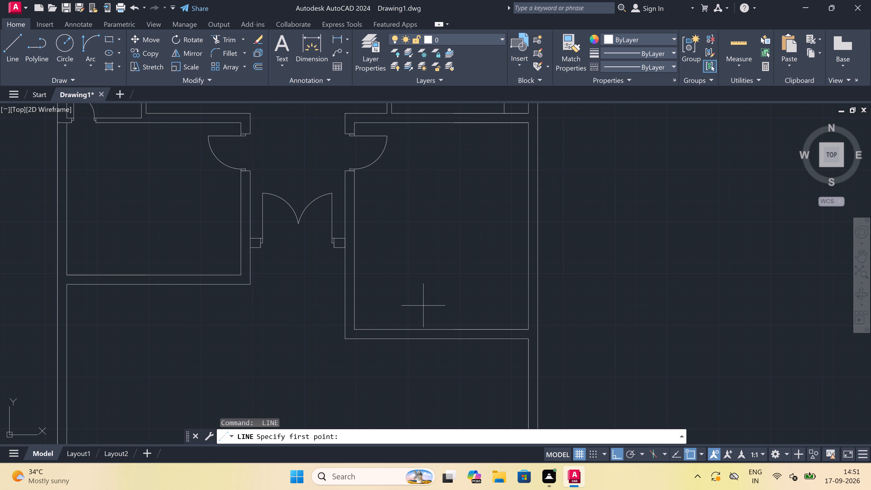
pyautogui.click(394, 330)
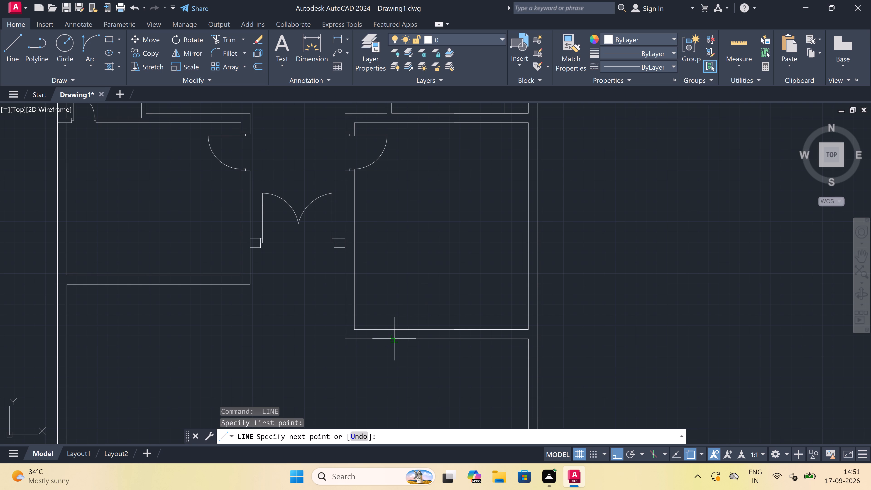
pyautogui.scroll(2, 392, 340)
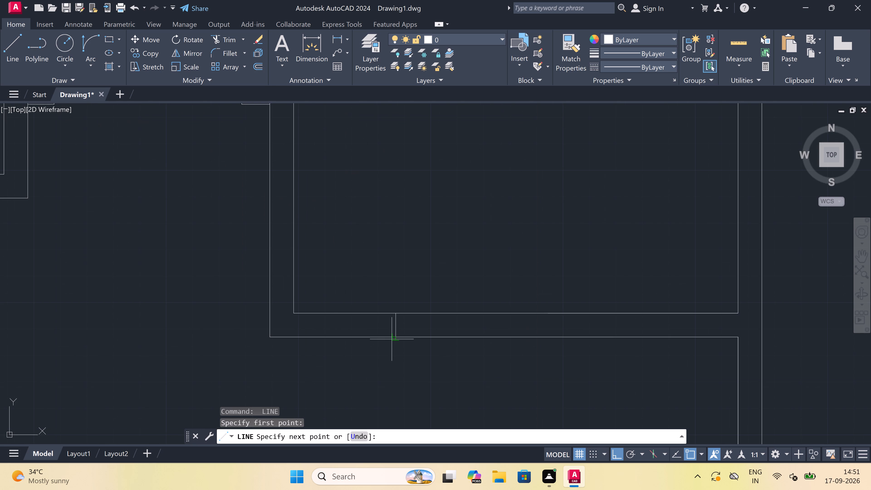
pyautogui.click(393, 336)
pyautogui.click(392, 320)
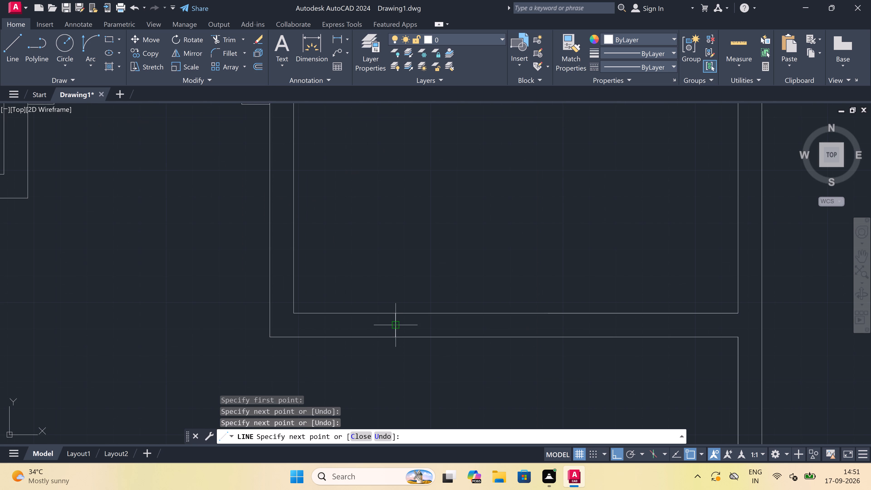
pyautogui.write("5'")
pyautogui.press('space')
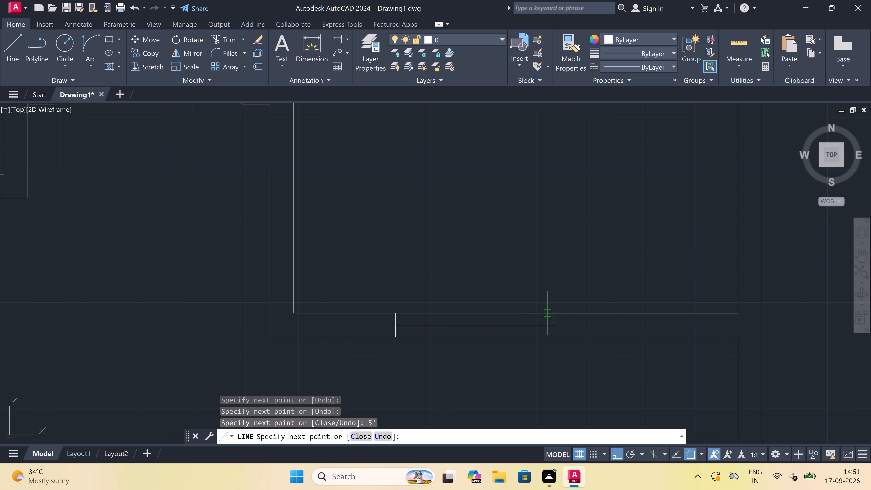
pyautogui.moveTo(553, 315); pyautogui.dragTo(554, 317)
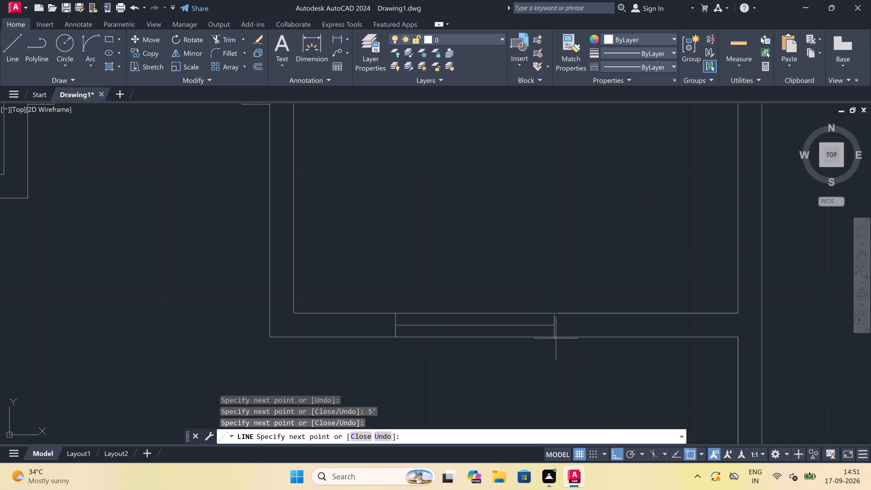
pyautogui.click(555, 336)
pyautogui.press('Escape')
# Draw a 5' window in the southwest room's south wall, with end lines across the wall and a line along its middle.
pyautogui.scroll(-3, 505, 301)
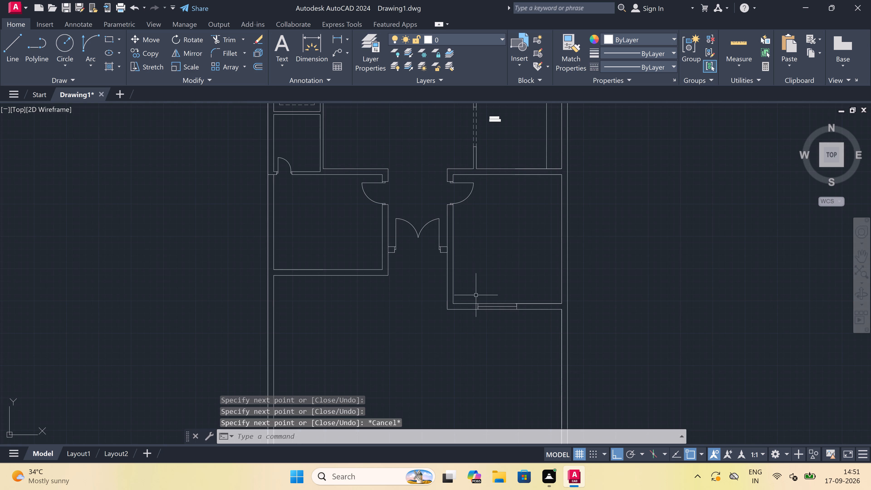
pyautogui.scroll(3, 328, 267)
pyautogui.press('space')
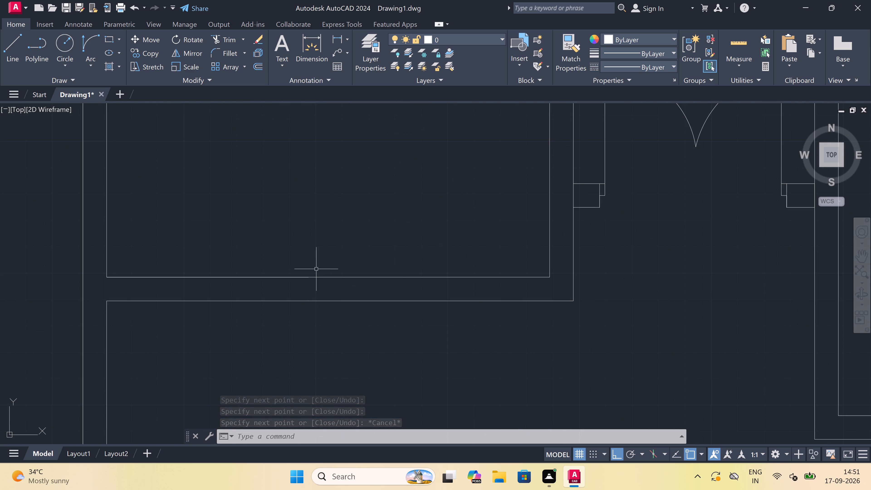
pyautogui.click(223, 276)
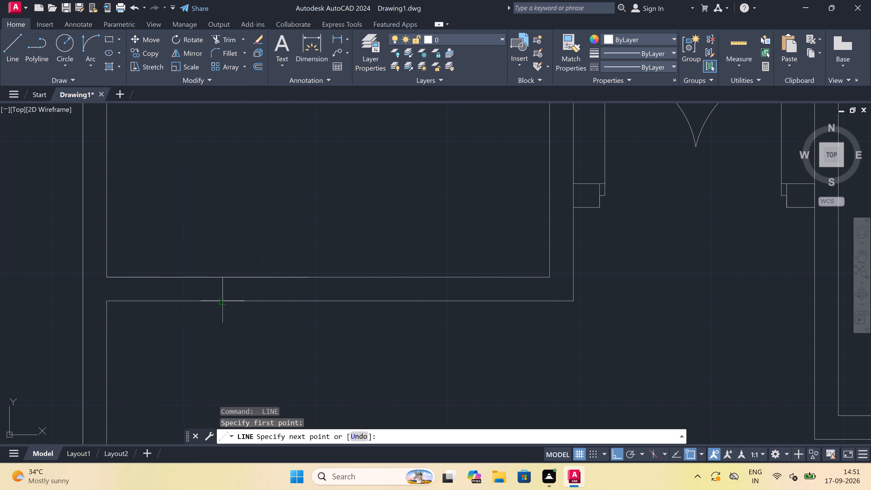
pyautogui.click(221, 298)
pyautogui.click(220, 287)
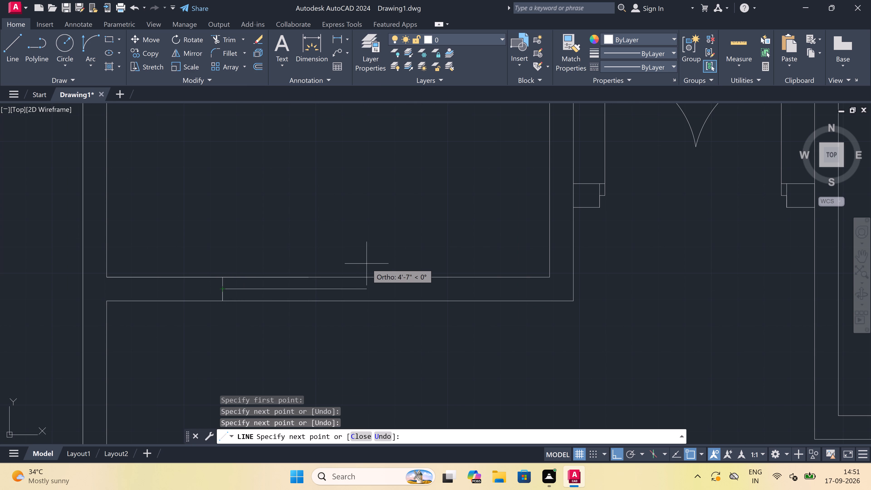
pyautogui.write("5'")
pyautogui.press('space')
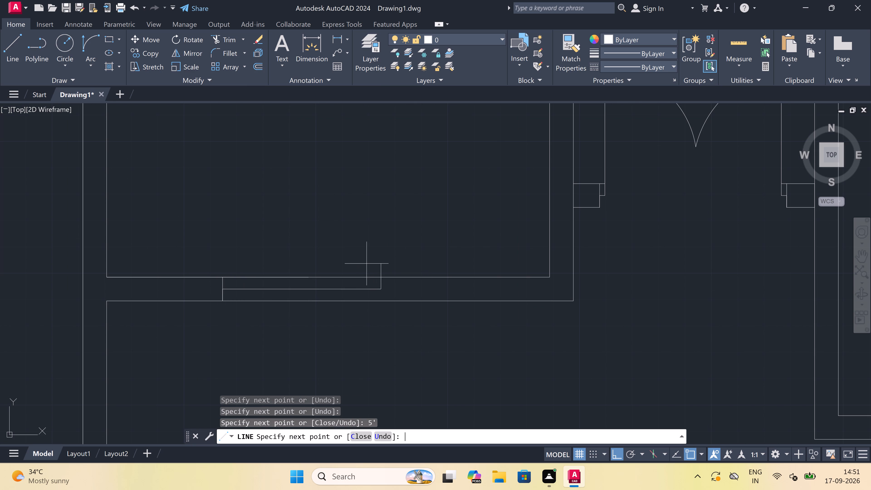
pyautogui.click(378, 276)
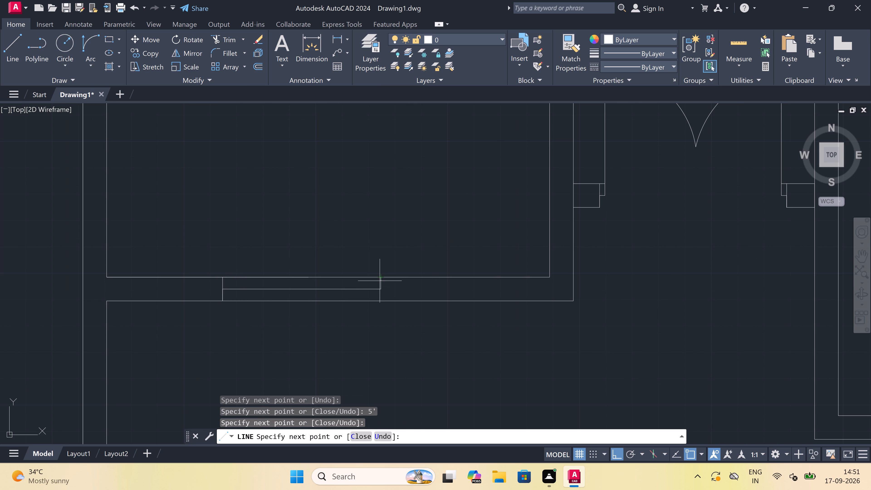
pyautogui.click(379, 299)
pyautogui.press('Escape')
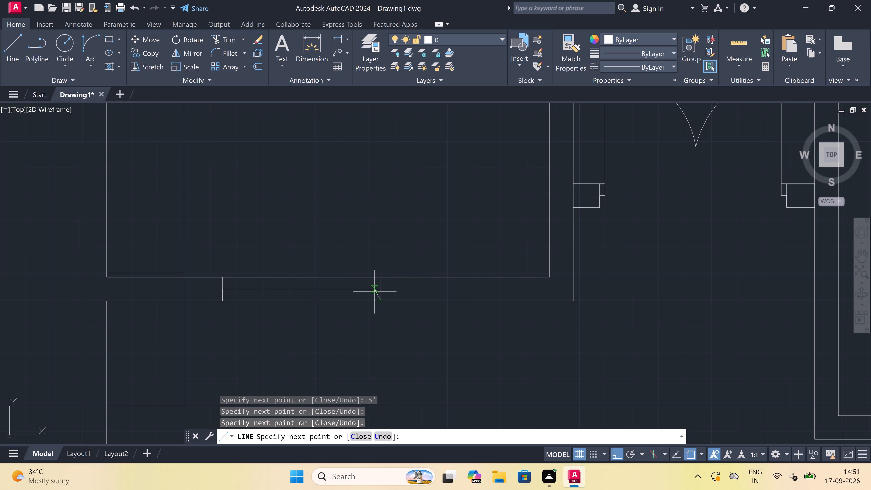
# Draw a 2' window in the wall just south of the west-side dashed rectangle, with two end lines and a middle line.
pyautogui.scroll(-4, 366, 260)
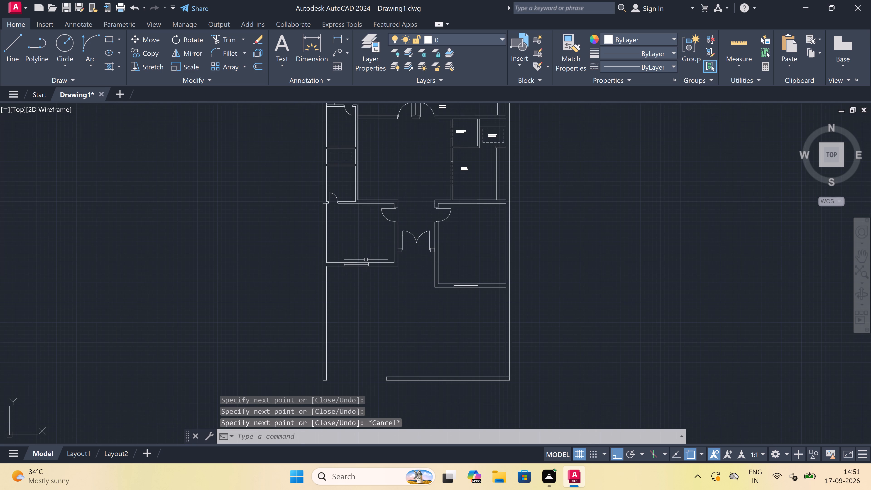
pyautogui.scroll(-1, 366, 260)
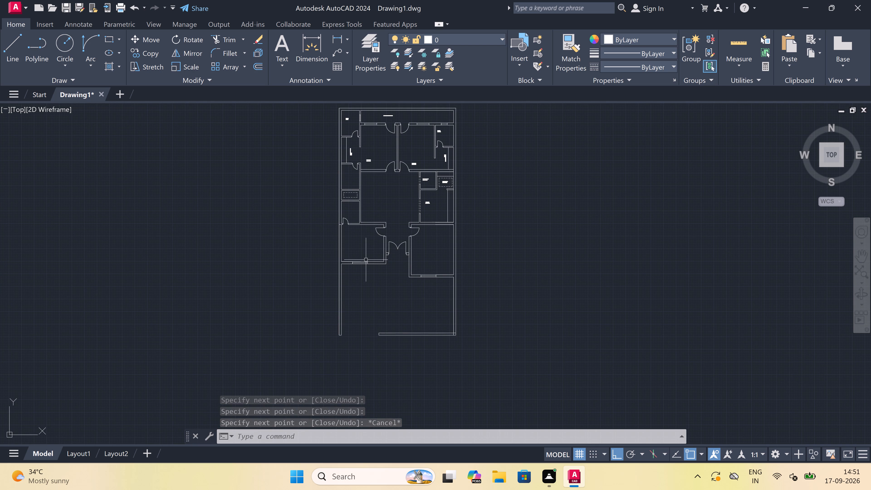
pyautogui.scroll(-1, 365, 260)
pyautogui.scroll(3, 361, 243)
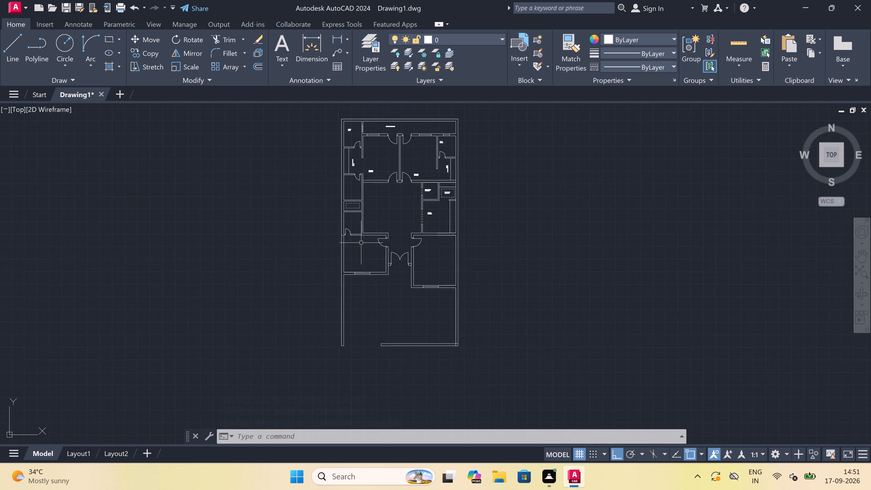
pyautogui.scroll(1, 361, 243)
pyautogui.scroll(-4, 361, 242)
pyautogui.scroll(3, 349, 153)
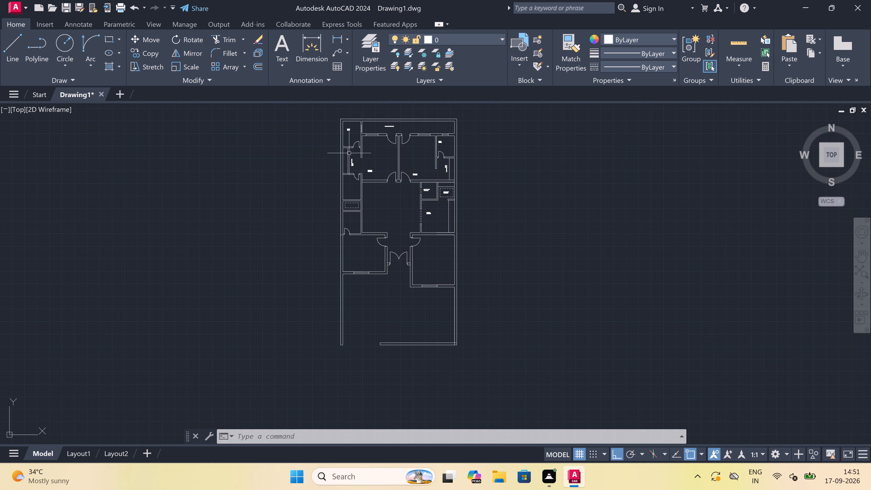
pyautogui.scroll(2, 349, 154)
pyautogui.scroll(-3, 353, 172)
pyautogui.scroll(2, 342, 277)
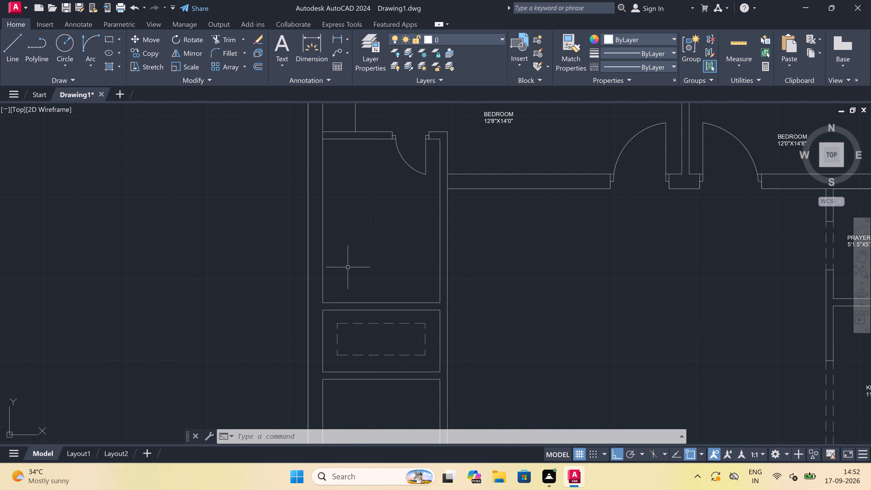
pyautogui.scroll(-2, 362, 260)
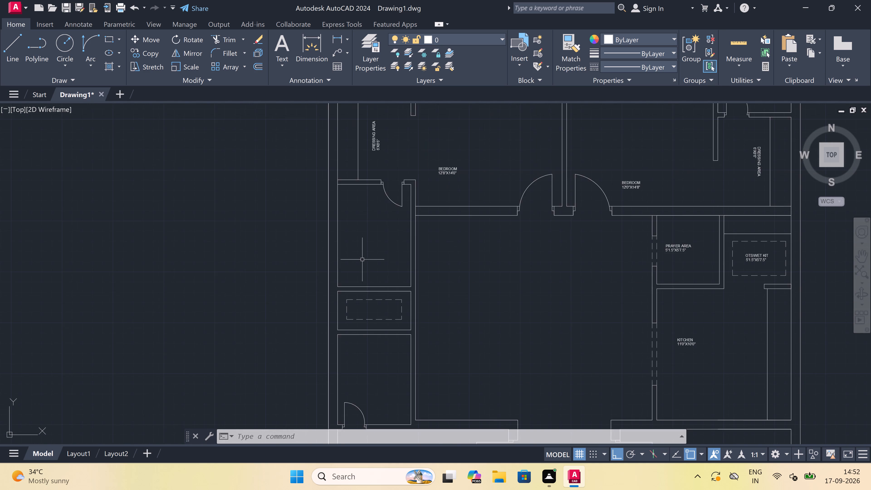
pyautogui.scroll(3, 357, 304)
pyautogui.press('space')
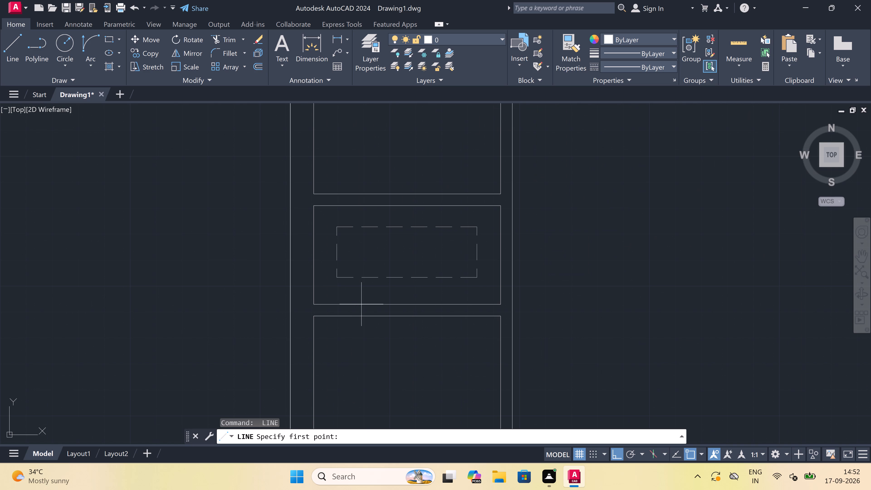
pyautogui.click(362, 303)
pyautogui.click(365, 317)
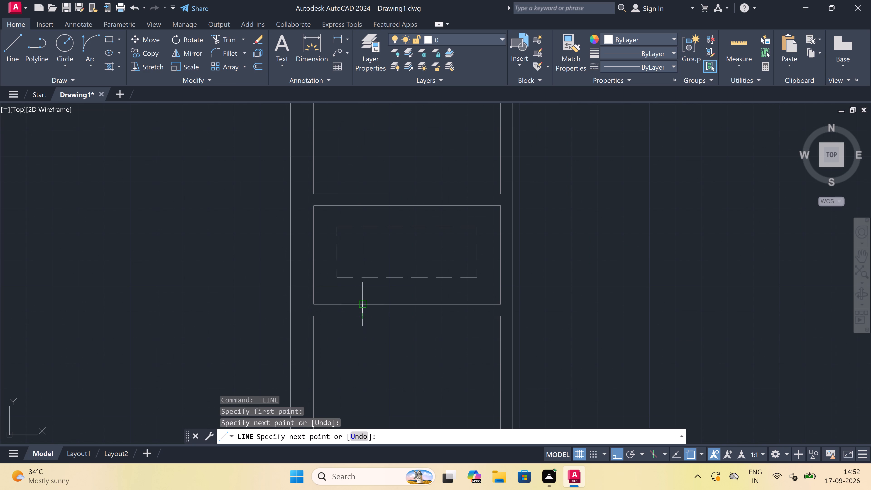
pyautogui.scroll(3, 364, 307)
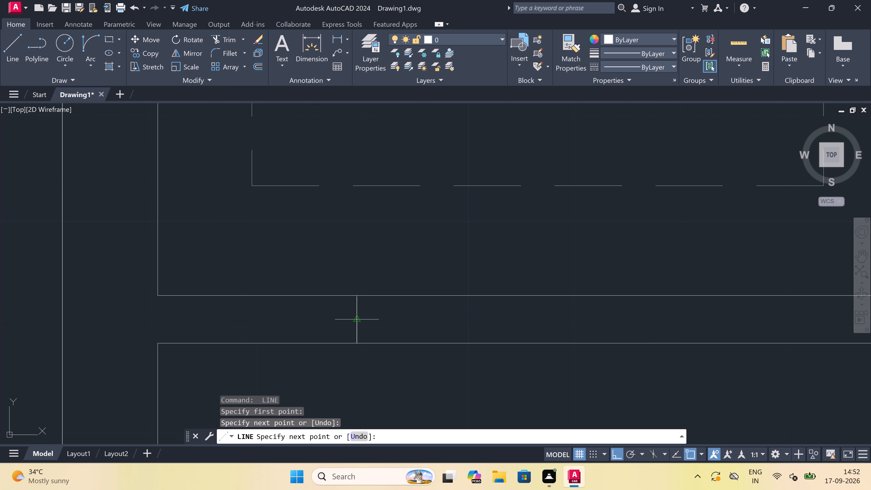
pyautogui.click(355, 318)
pyautogui.write("2'")
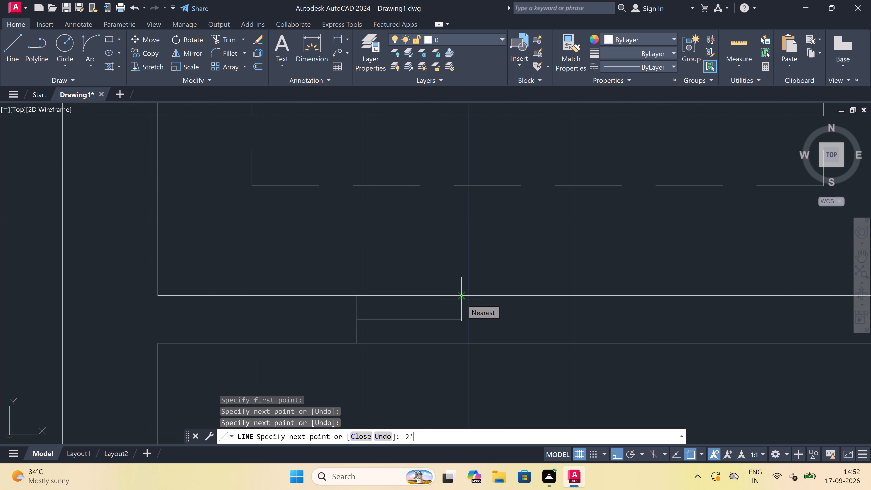
pyautogui.press('space')
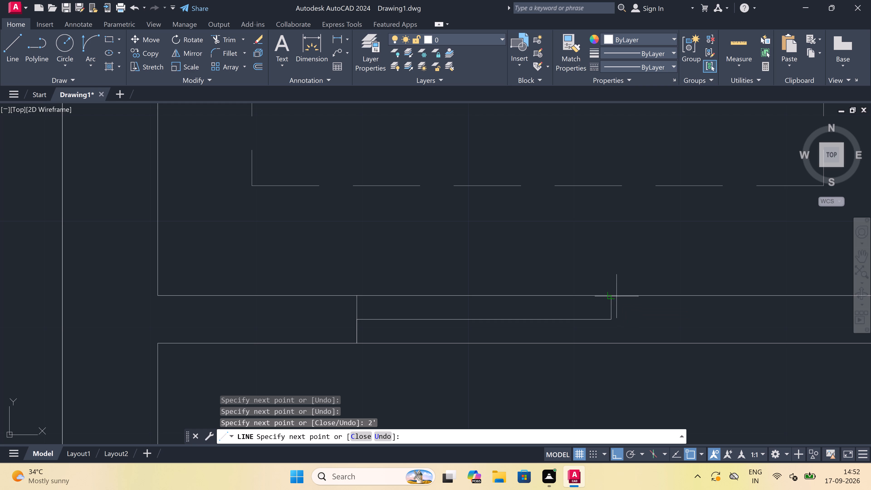
pyautogui.click(613, 293)
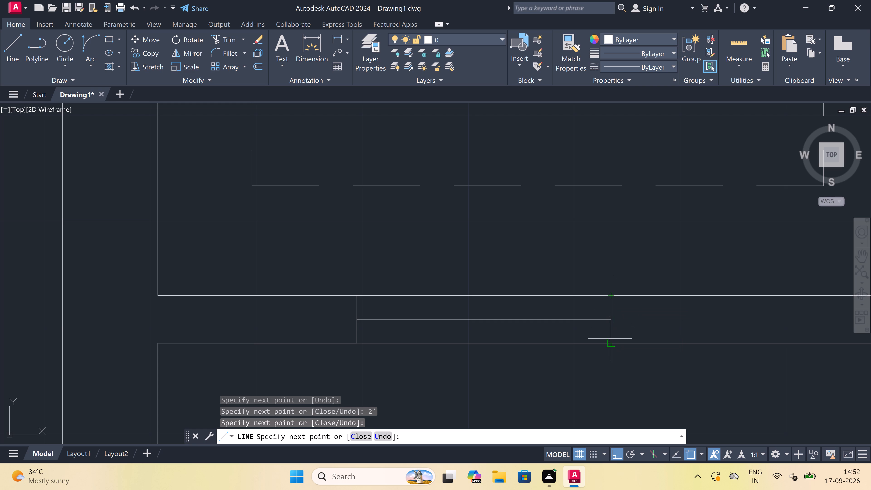
pyautogui.click(611, 341)
pyautogui.scroll(-3, 475, 303)
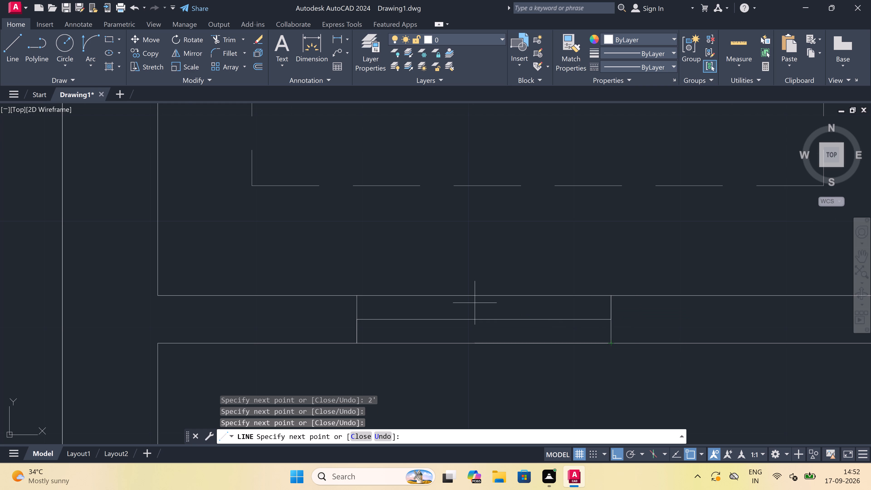
pyautogui.press('Escape')
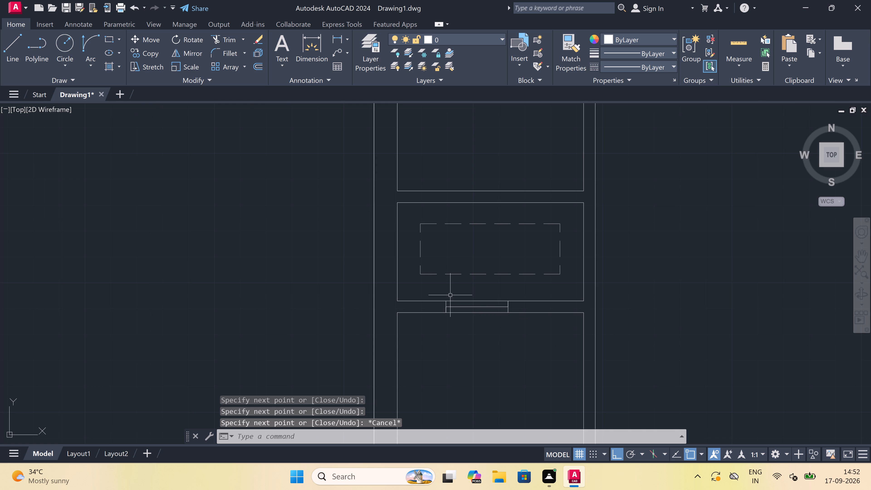
# Add a multiline text label reading "STORE ROOM" and "6'X8'4.5"" in the room north of the west-side dashed rectangle.
pyautogui.scroll(-2, 450, 295)
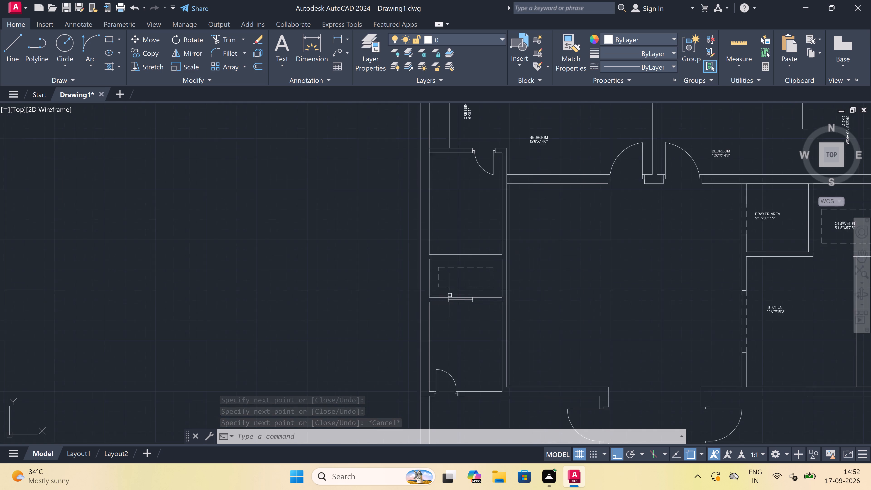
pyautogui.scroll(-1, 450, 295)
pyautogui.scroll(2, 458, 317)
pyautogui.scroll(-2, 458, 316)
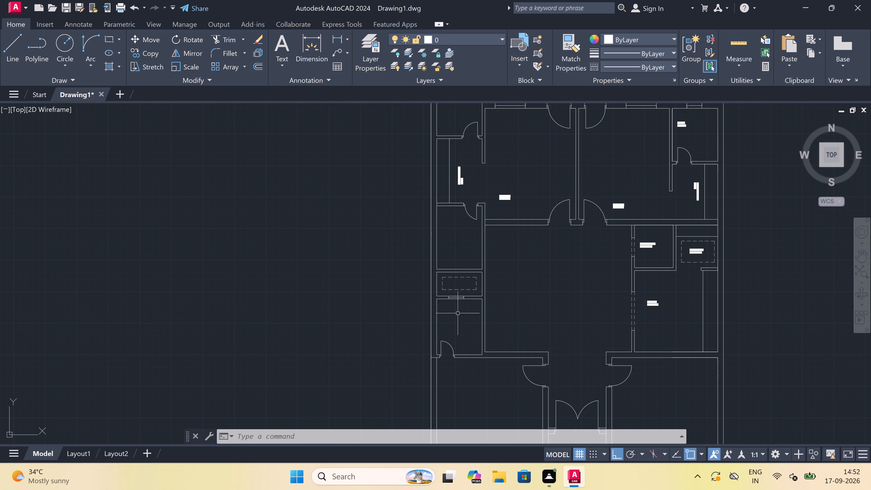
pyautogui.scroll(3, 464, 216)
pyautogui.scroll(-1, 458, 245)
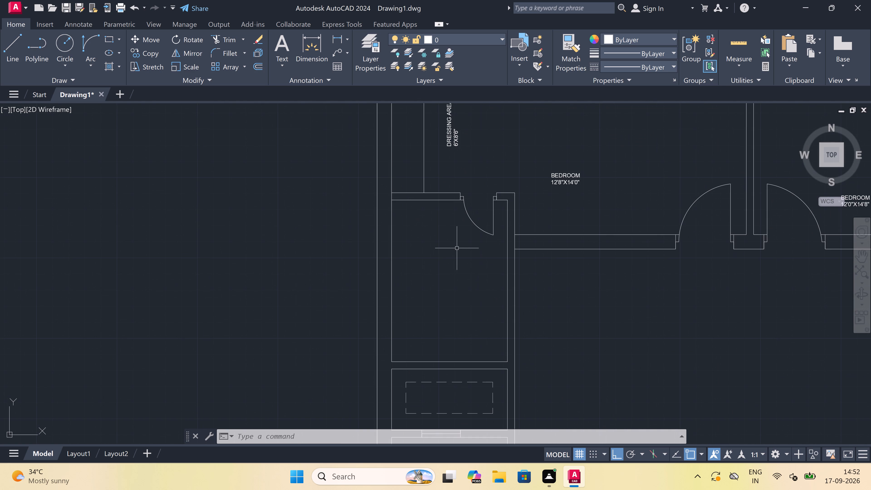
pyautogui.scroll(1, 449, 309)
pyautogui.press('Escape')
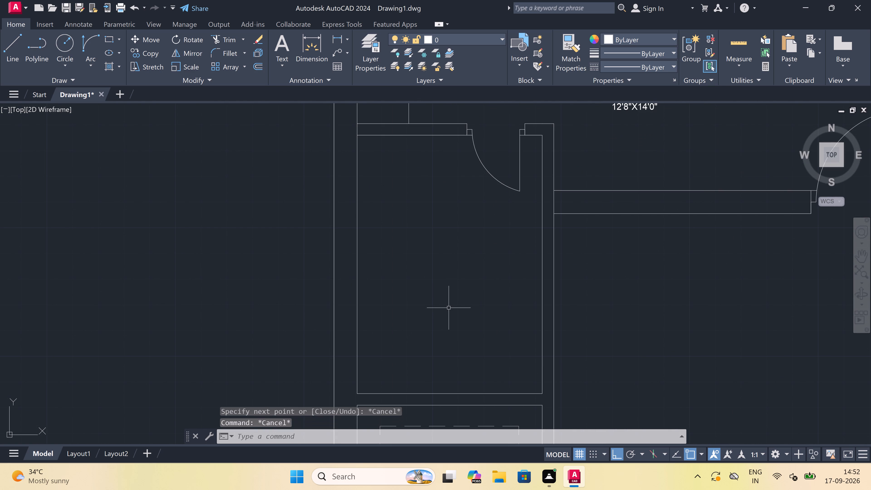
pyautogui.write('MT')
pyautogui.press('space')
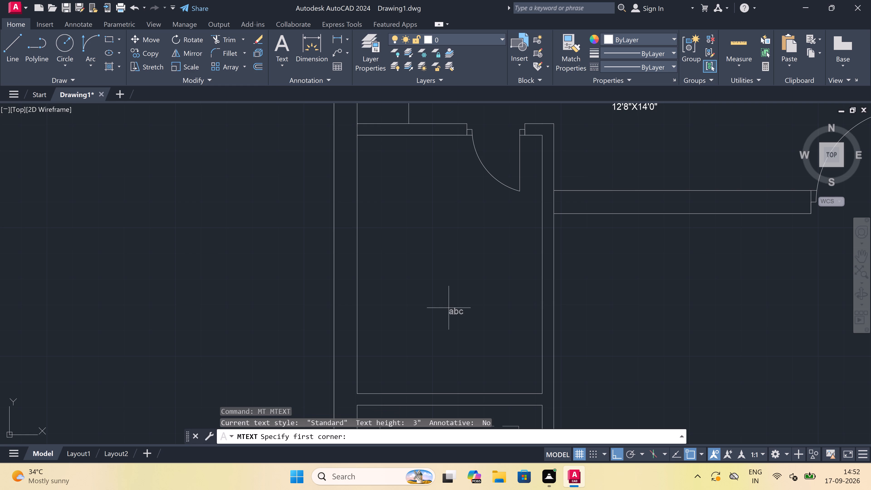
pyautogui.click(368, 274)
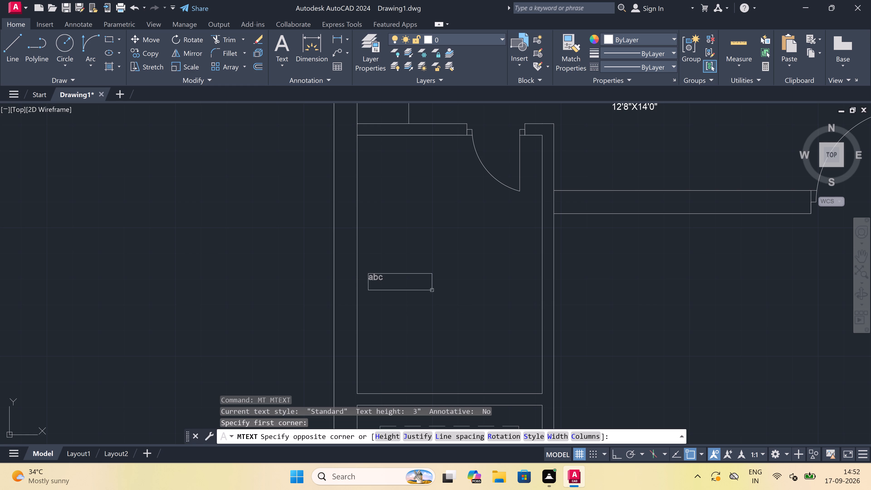
pyautogui.click(613, 319)
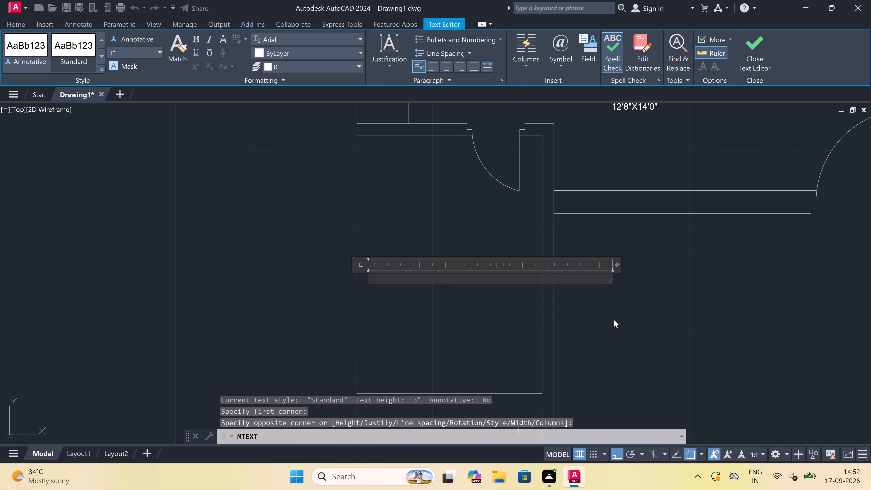
pyautogui.write('STR')
pyautogui.press('BackSpace')
pyautogui.write('ORE ROOM')
pyautogui.press('space')
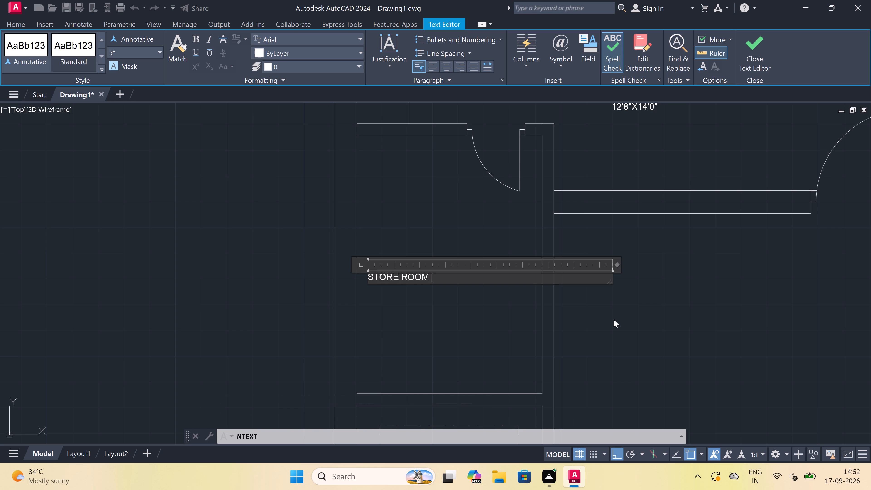
pyautogui.press('Return')
pyautogui.write("6'X")
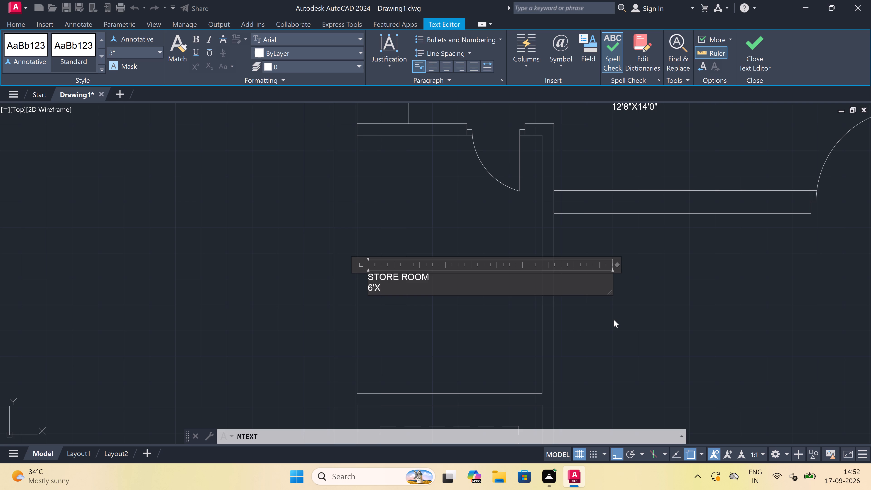
pyautogui.write("8'")
pyautogui.write('4.')
pyautogui.press('5')
pyautogui.hotkey('shift', '"')
pyautogui.click(434, 223)
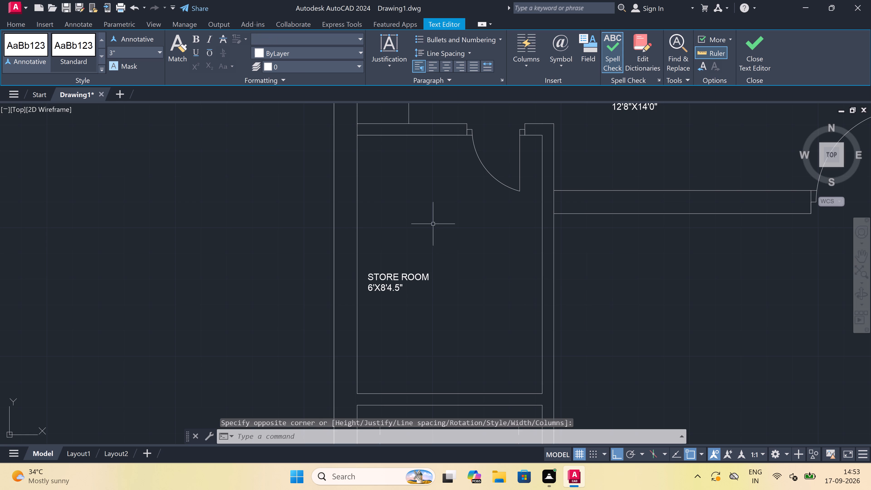
# Move the STORE ROOM label east so it sits nearer the middle of its room.
pyautogui.click(398, 275)
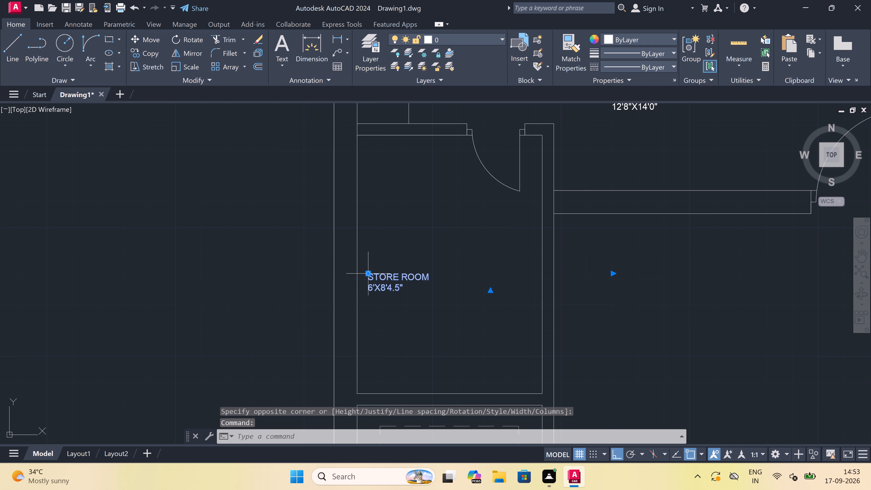
pyautogui.doubleClick(369, 270)
pyautogui.click(369, 270)
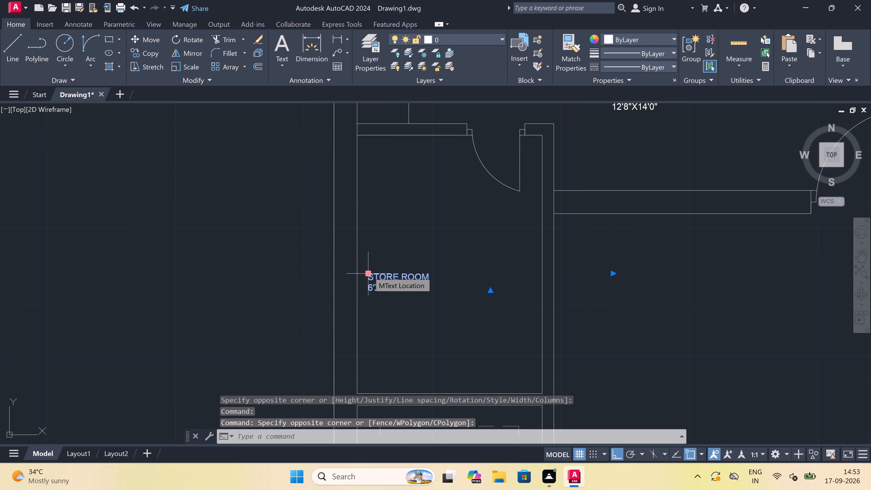
pyautogui.click(369, 272)
pyautogui.click(422, 265)
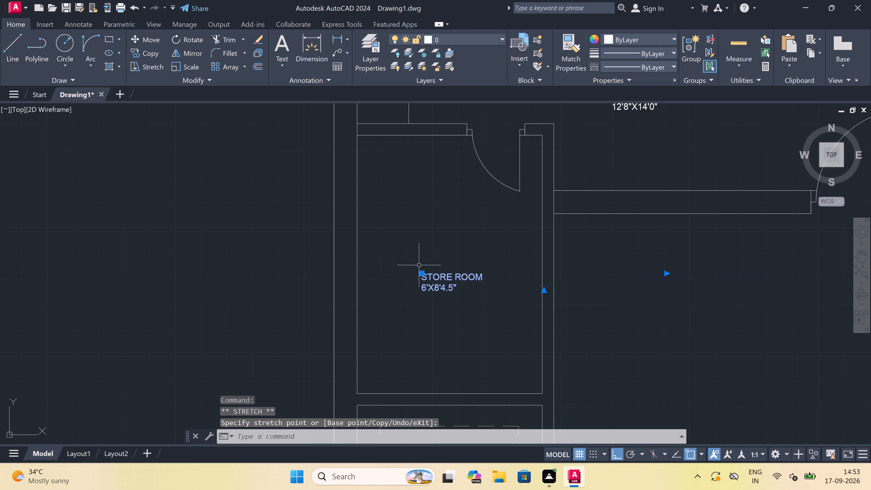
pyautogui.press('Escape')
# Add a multiline text label reading "TOILET" and "6'0"X7'0"" in the room south of the west-side dashed rectangle.
pyautogui.scroll(-5, 401, 254)
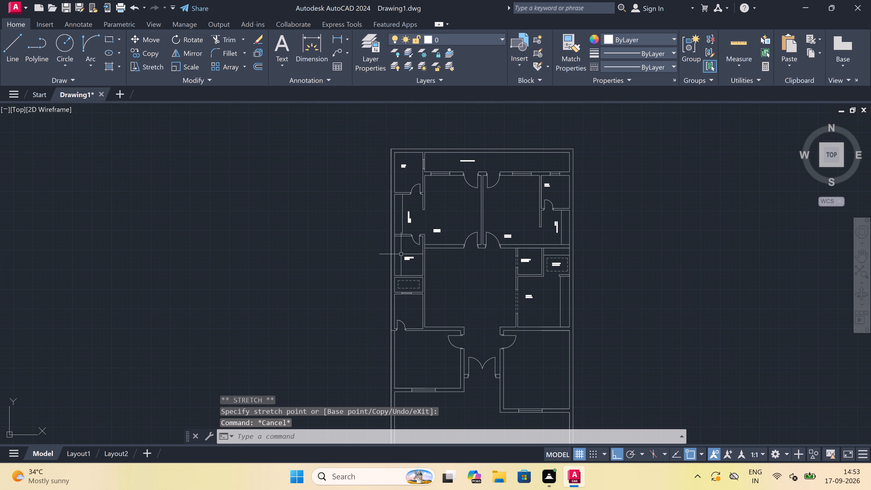
pyautogui.scroll(2, 408, 316)
pyautogui.press('space')
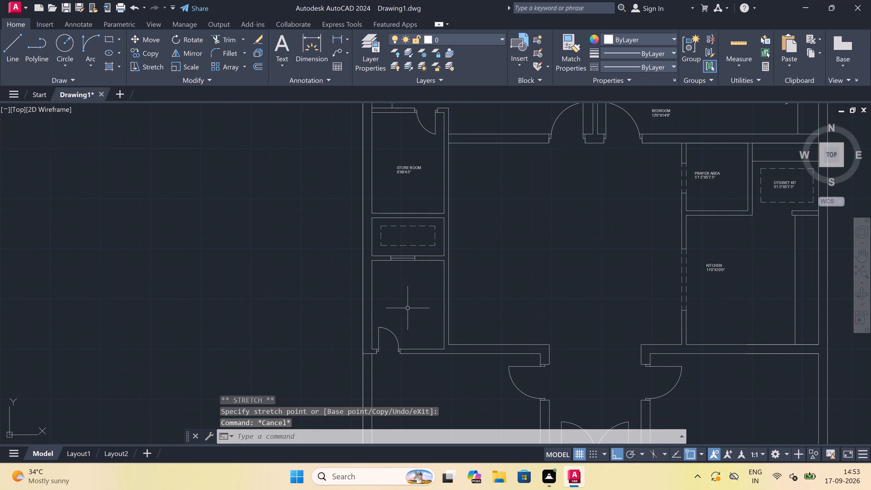
pyautogui.scroll(2, 402, 299)
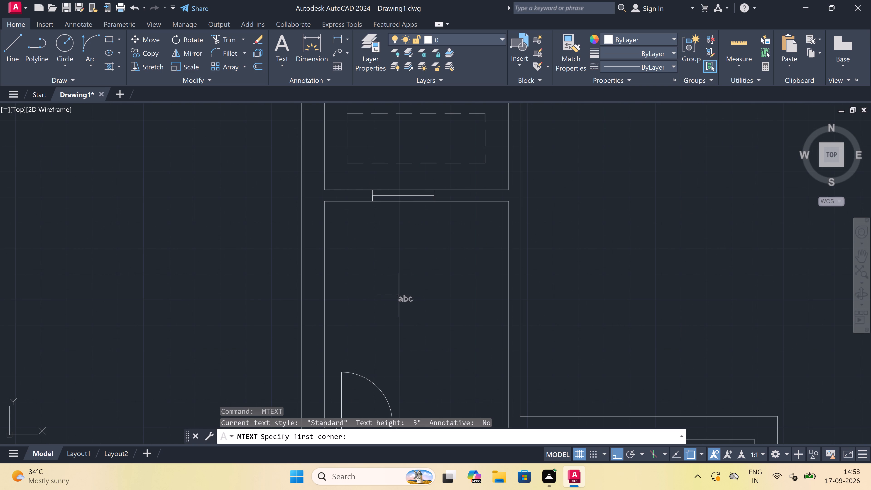
pyautogui.scroll(-1, 384, 284)
pyautogui.scroll(1, 381, 293)
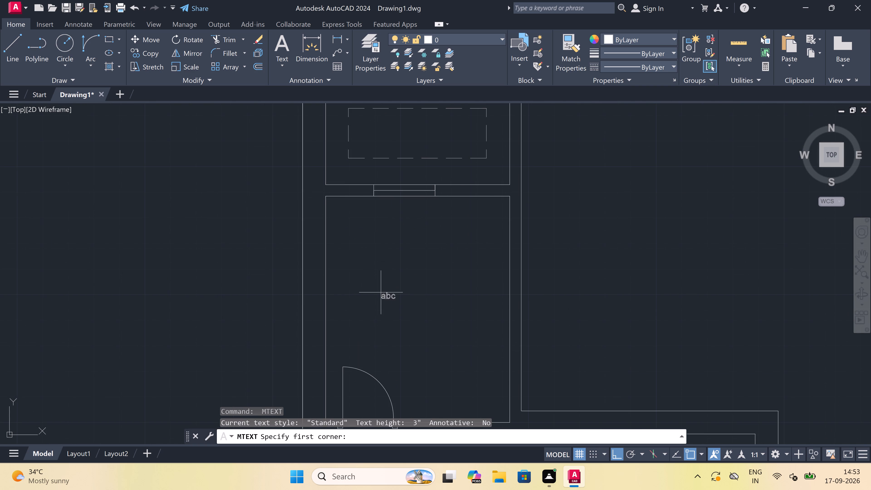
pyautogui.click(370, 269)
pyautogui.click(549, 281)
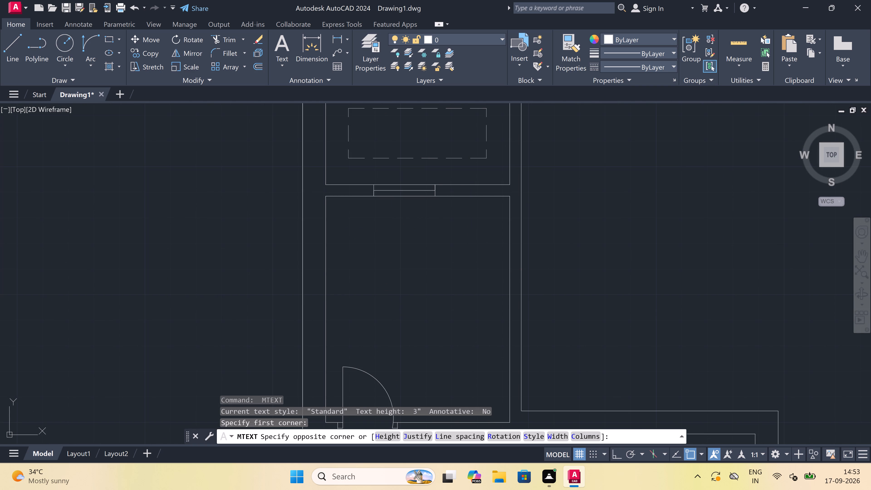
pyautogui.write('TOILET')
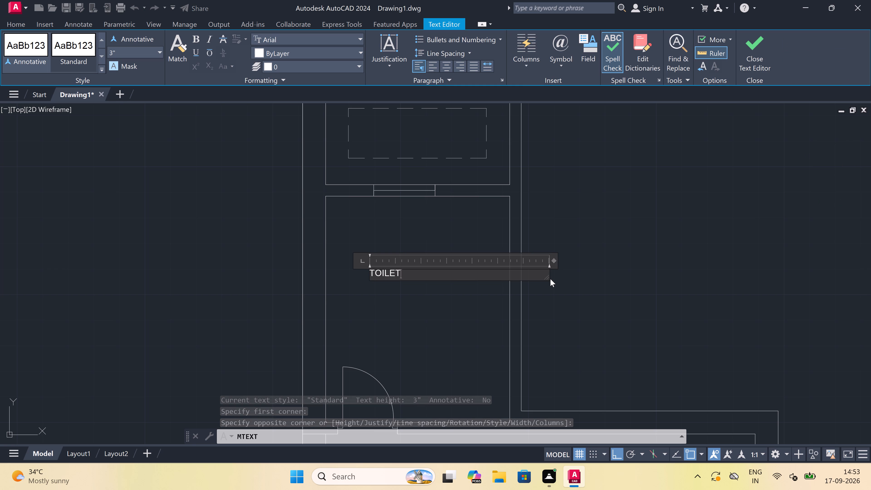
pyautogui.press('space')
pyautogui.press('Return')
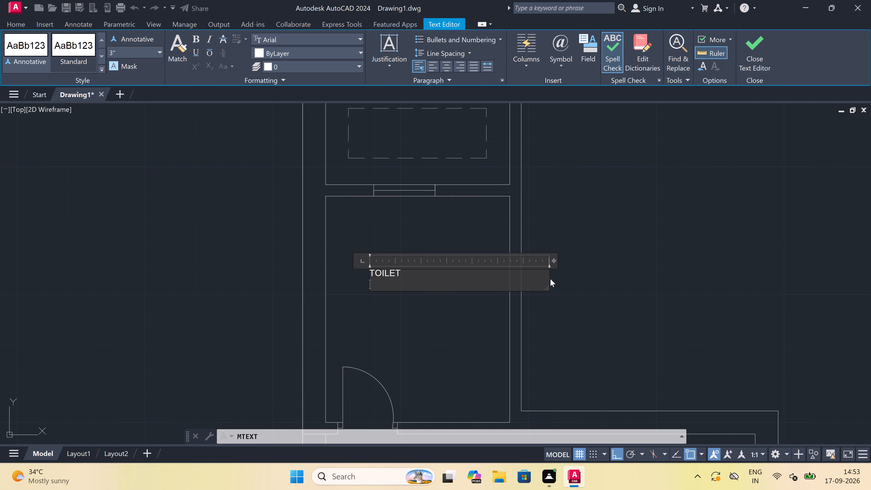
pyautogui.write("6'")
pyautogui.write('0"')
pyautogui.write('7\'0"')
pyautogui.scroll(2, 384, 294)
pyautogui.click(384, 262)
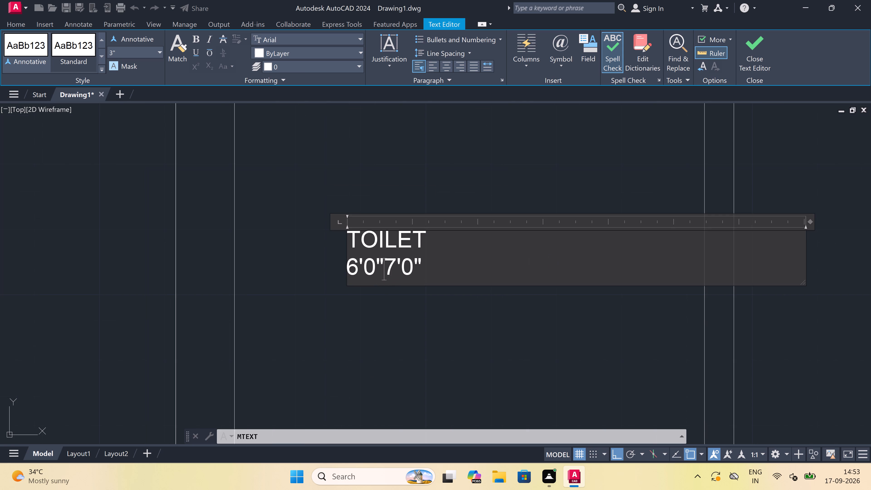
pyautogui.press('x')
pyautogui.click(376, 321)
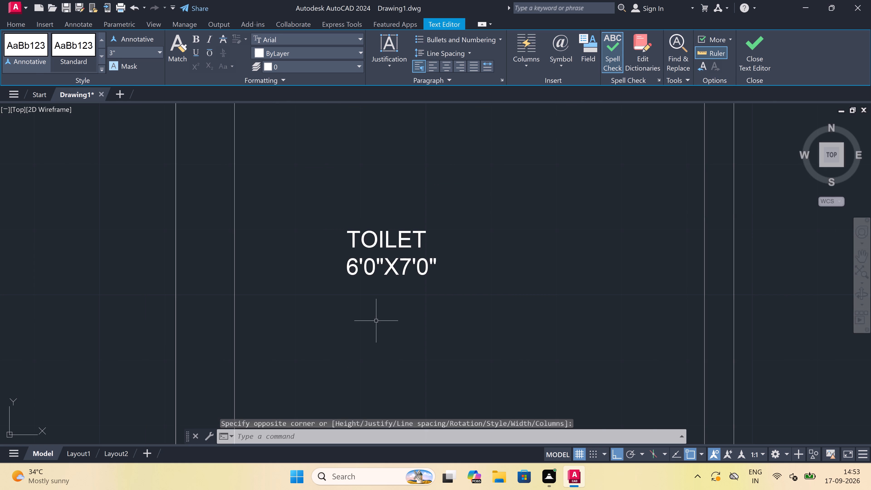
# Add a multiline text label reading "LOBBY\DINING AREA" and "20'0"16'9"" in the large central space west of the kitchen.
pyautogui.scroll(-5, 366, 277)
pyautogui.scroll(-2, 524, 236)
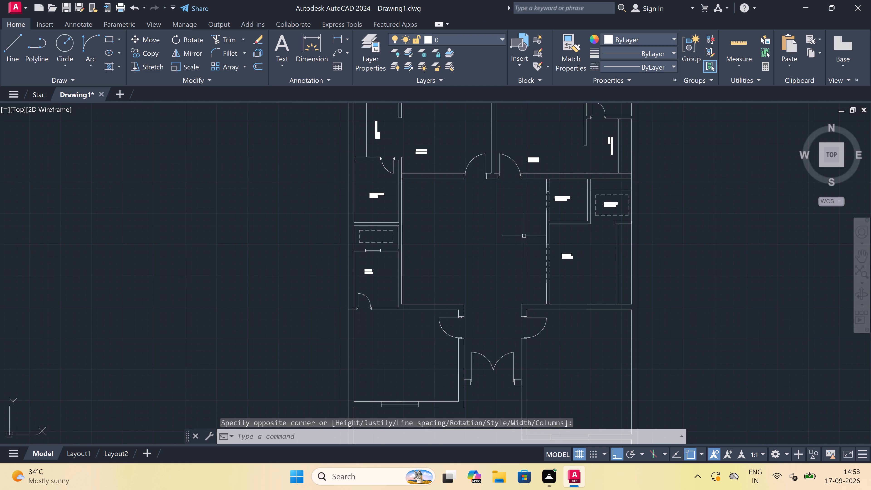
pyautogui.scroll(3, 524, 236)
pyautogui.press('space')
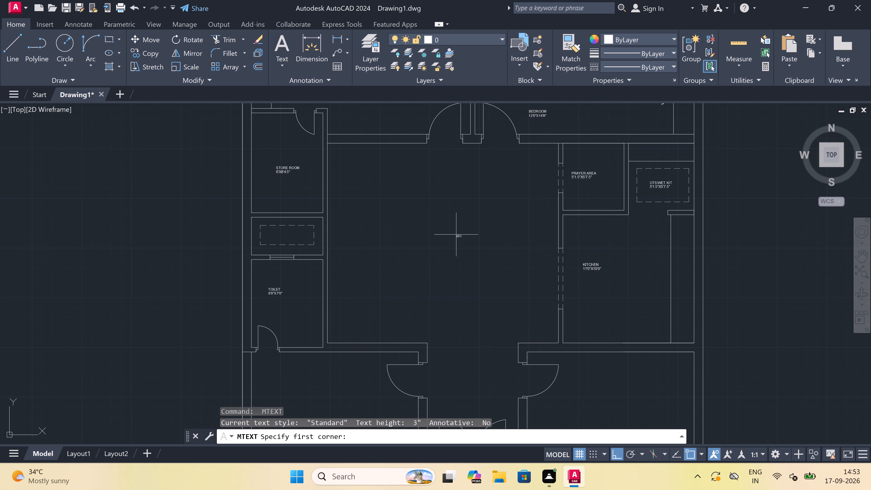
pyautogui.click(442, 230)
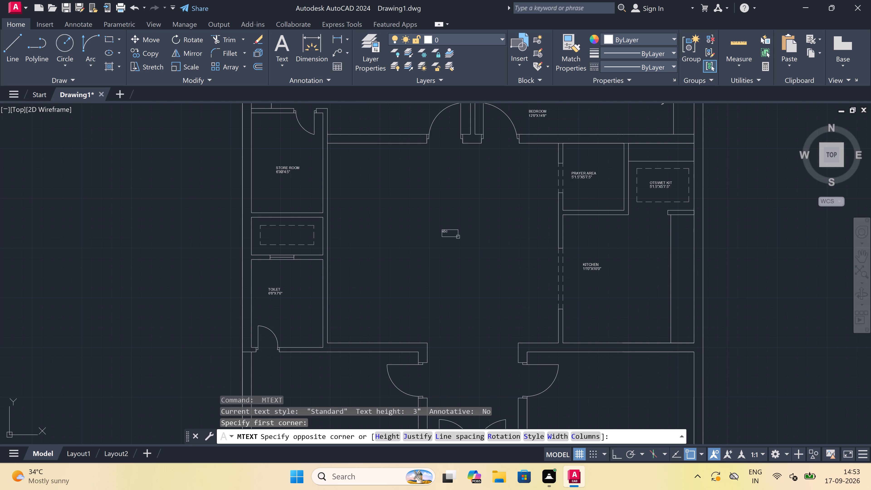
pyautogui.click(594, 242)
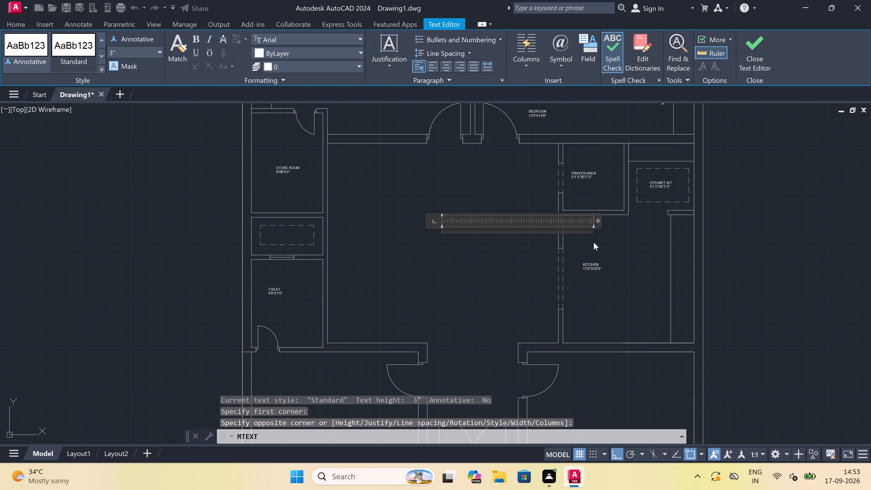
pyautogui.write('LO')
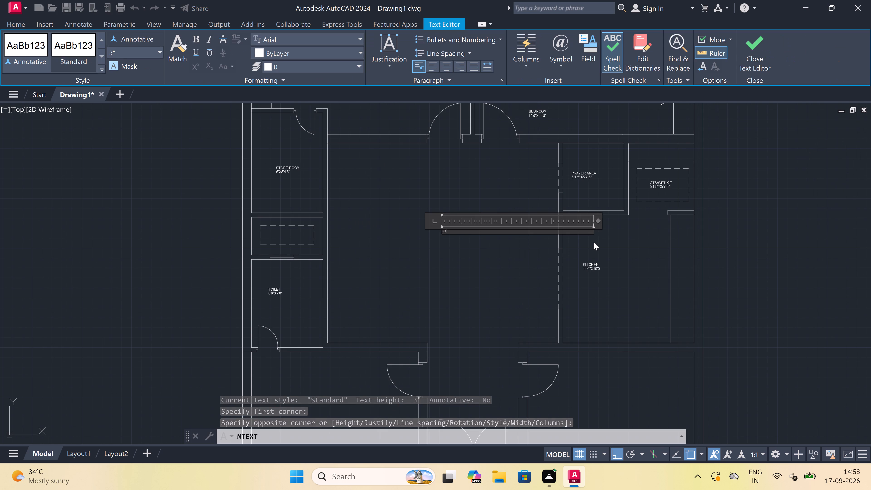
pyautogui.write('BBY')
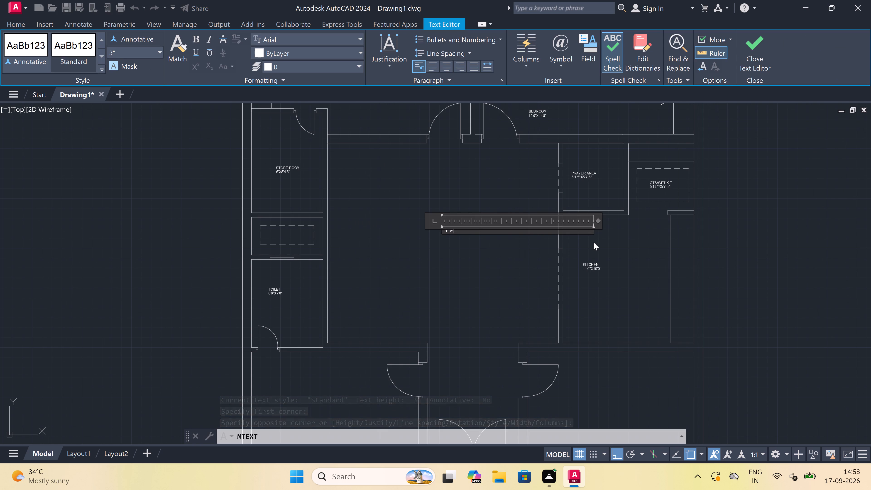
pyautogui.press('\\')
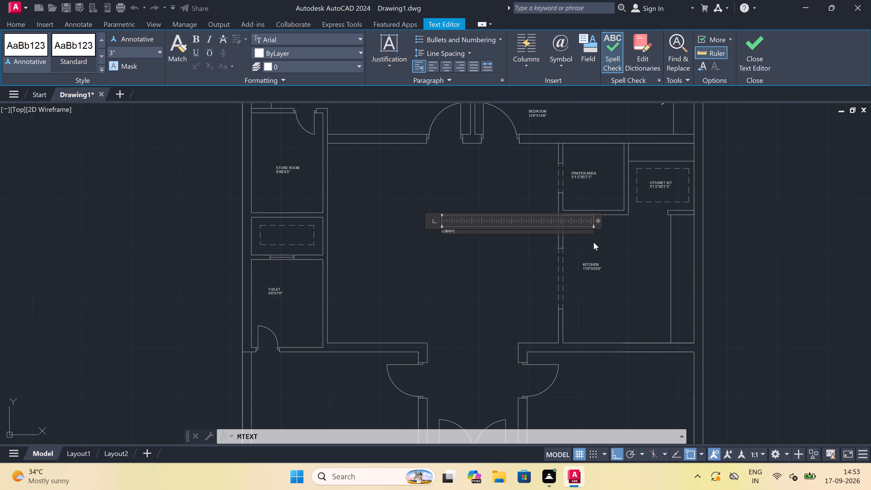
pyautogui.scroll(2, 500, 248)
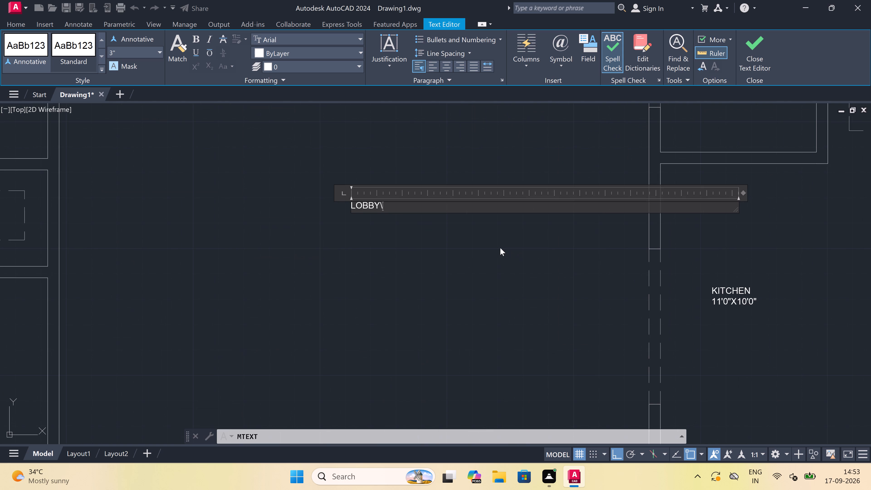
pyautogui.write('DINING')
pyautogui.press('space')
pyautogui.write('AREA')
pyautogui.press('Return')
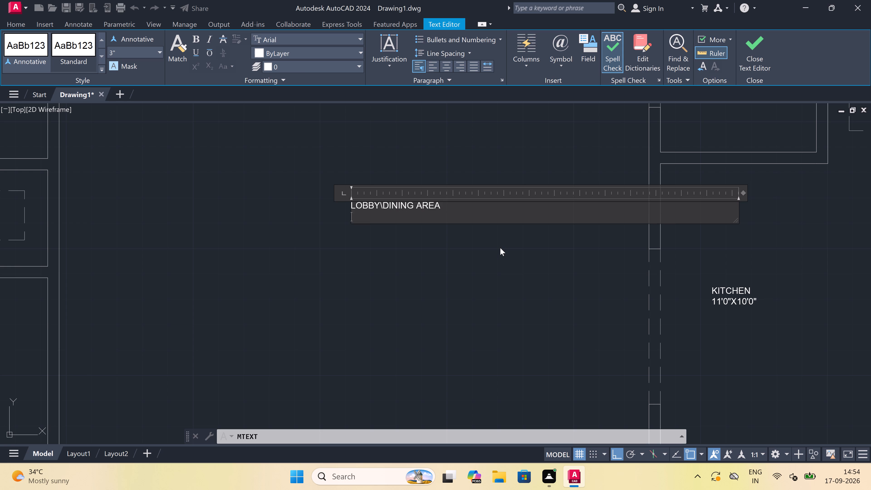
pyautogui.press('2')
pyautogui.write("0'")
pyautogui.press('9')
pyautogui.hotkey('shift', '"')
pyautogui.press('x')
pyautogui.press('BackSpace')
pyautogui.press('BackSpace')
pyautogui.press('BackSpace')
pyautogui.press('o')
pyautogui.press('BackSpace')
pyautogui.write('0"')
pyautogui.write("16'")
pyautogui.write('9"')
pyautogui.click(451, 262)
pyautogui.scroll(-5, 437, 241)
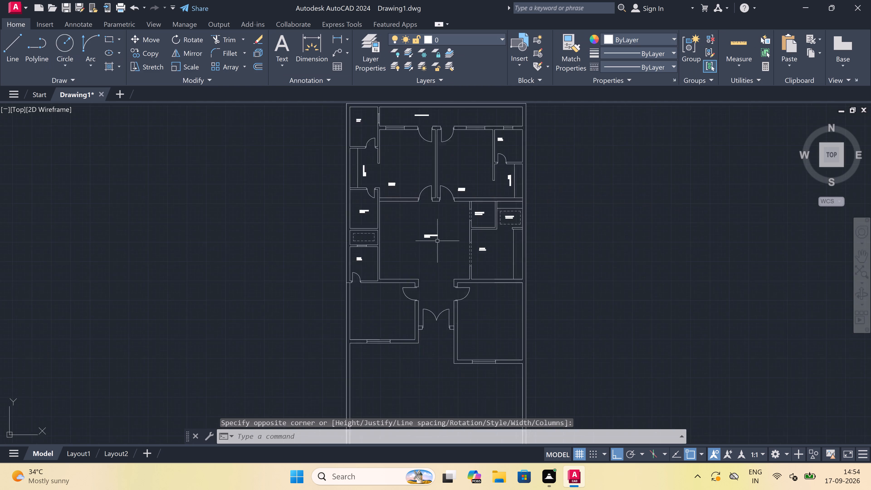
pyautogui.scroll(3, 441, 283)
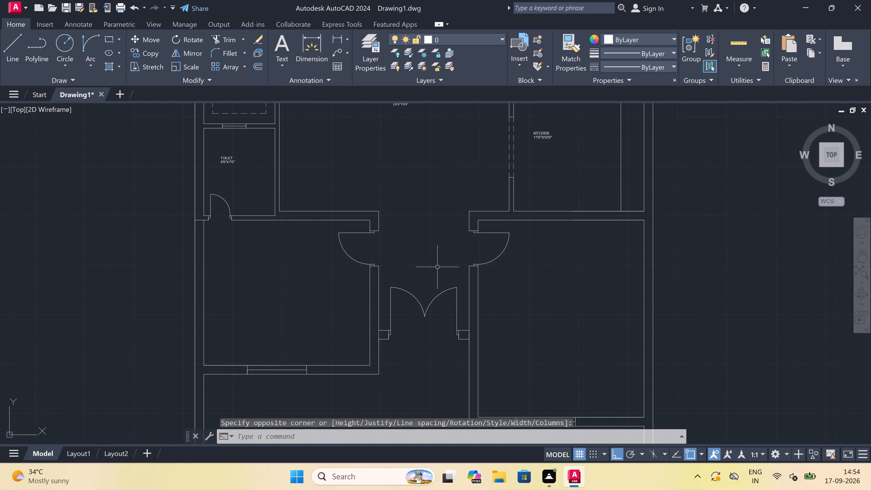
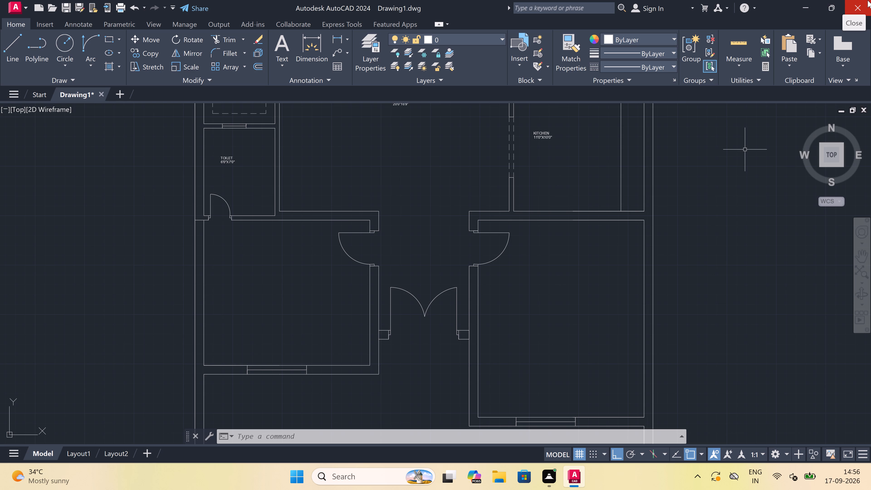
# Examine the floor plan to find which rooms still have no name and dimension labels.
pyautogui.scroll(1, 784, 0)
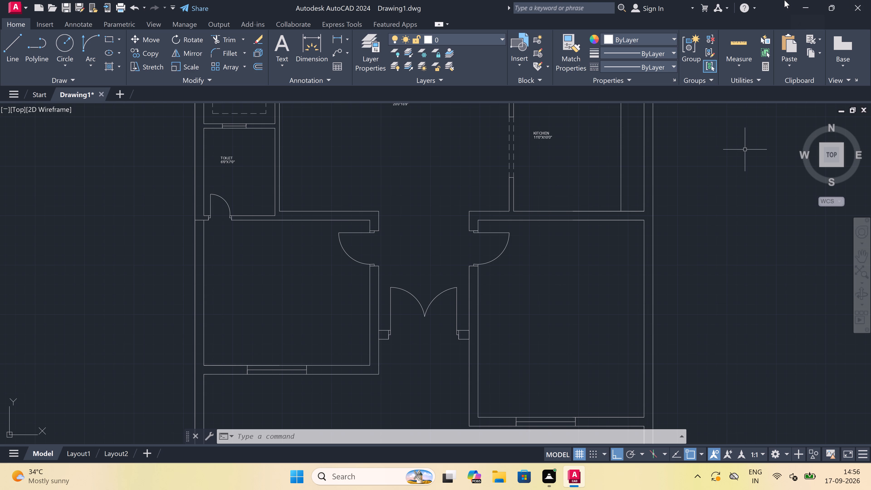
pyautogui.scroll(1, 784, 0)
pyautogui.scroll(-7, 314, 254)
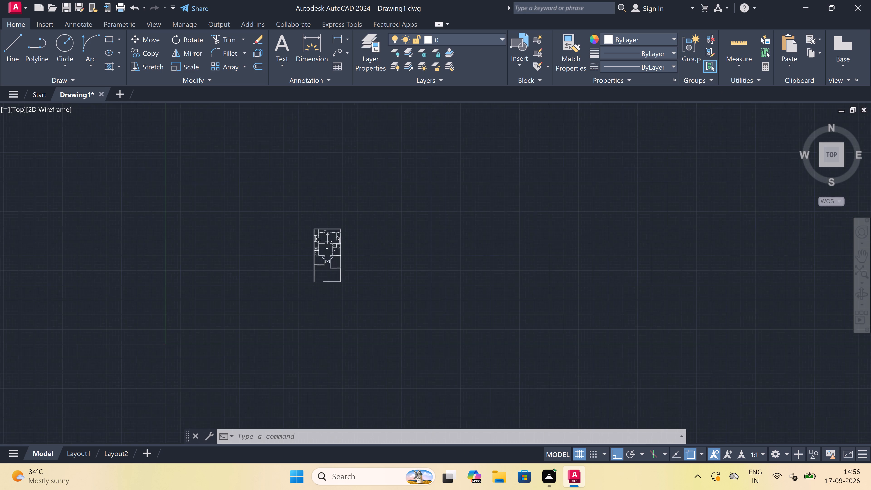
pyautogui.scroll(6, 320, 253)
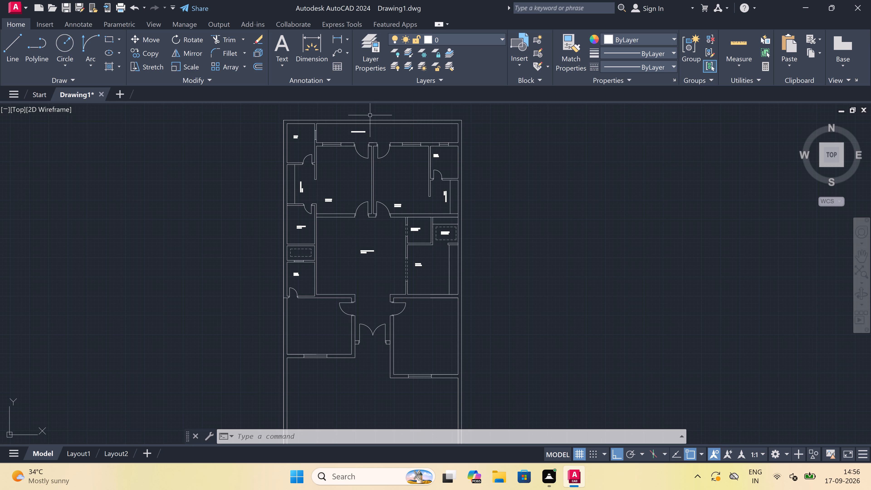
pyautogui.scroll(3, 335, 249)
pyautogui.scroll(-3, 335, 249)
pyautogui.scroll(3, 342, 284)
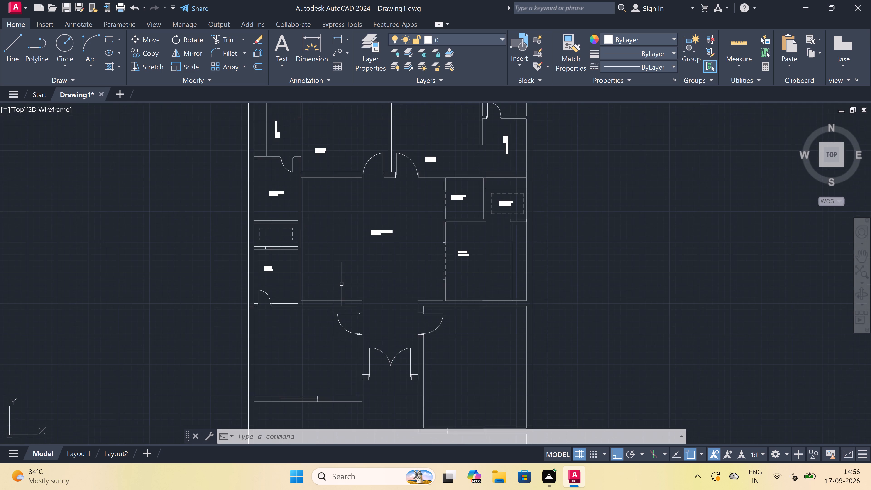
pyautogui.scroll(-2, 342, 283)
pyautogui.scroll(1, 340, 250)
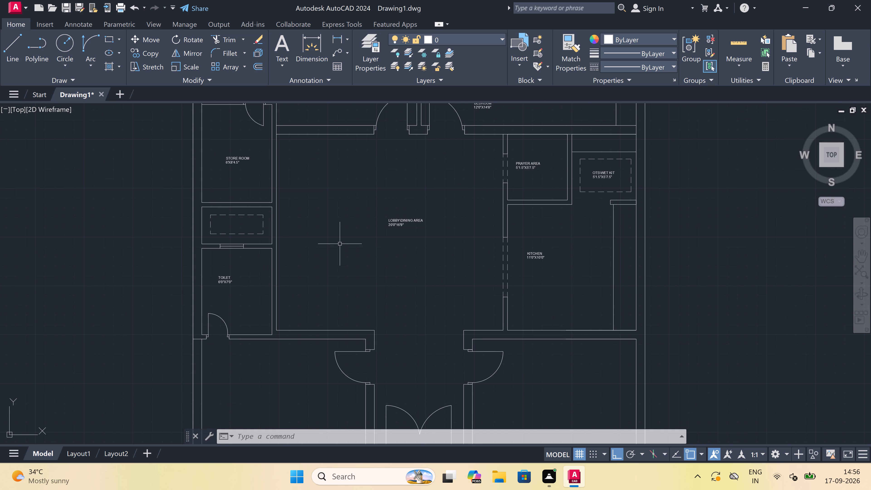
pyautogui.scroll(-3, 334, 232)
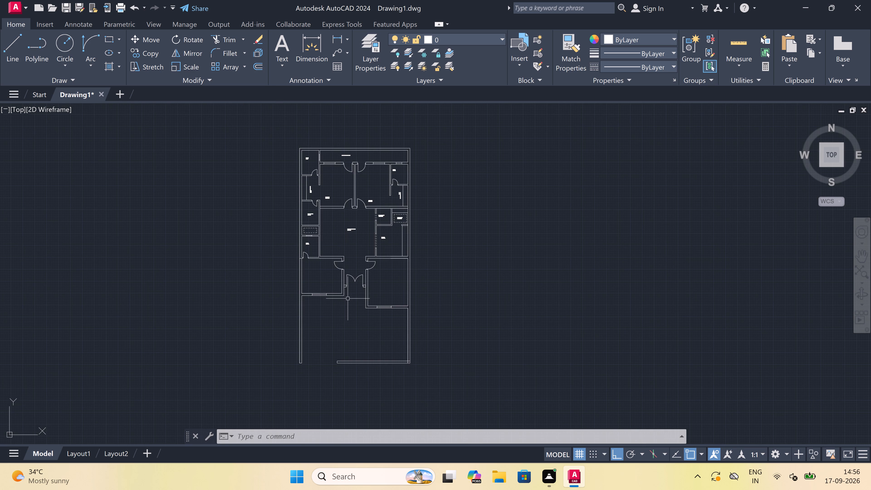
# Add a multiline text label reading "BEDROOM" and "14'X12'3"" in the room directly south of the west-side toilet.
pyautogui.scroll(2, 336, 232)
pyautogui.scroll(-2, 310, 277)
pyautogui.scroll(3, 299, 320)
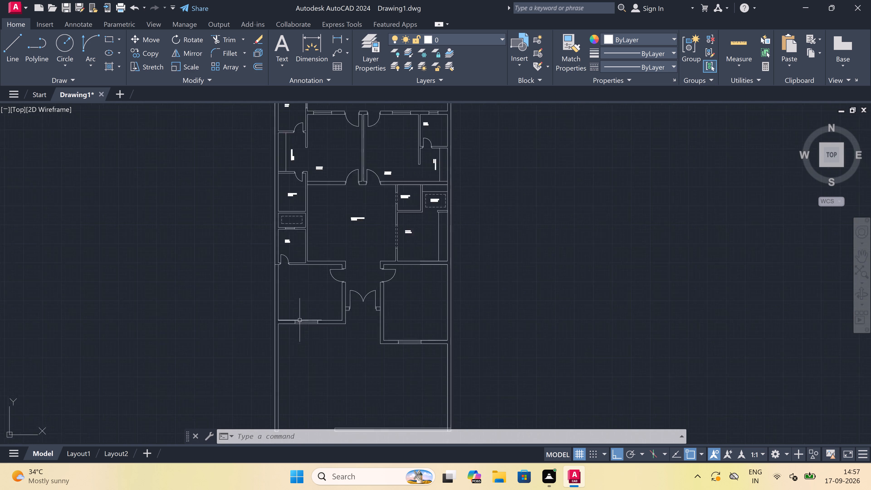
pyautogui.write('MT')
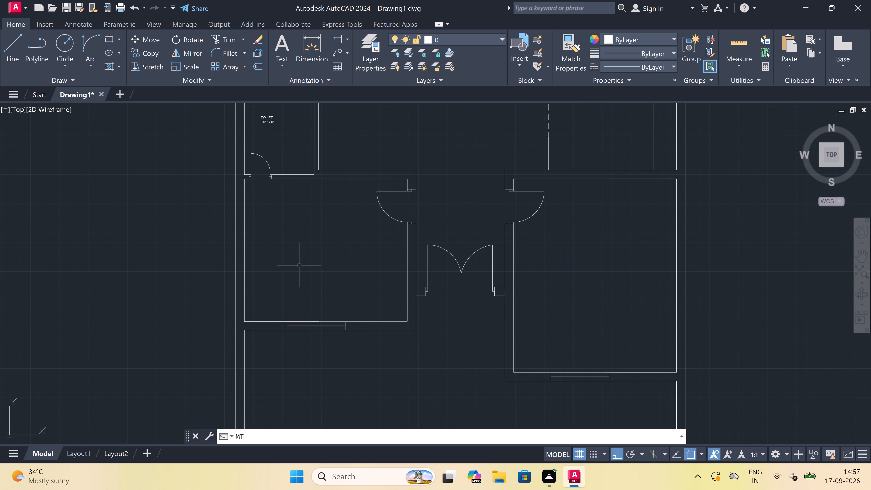
pyautogui.press('space')
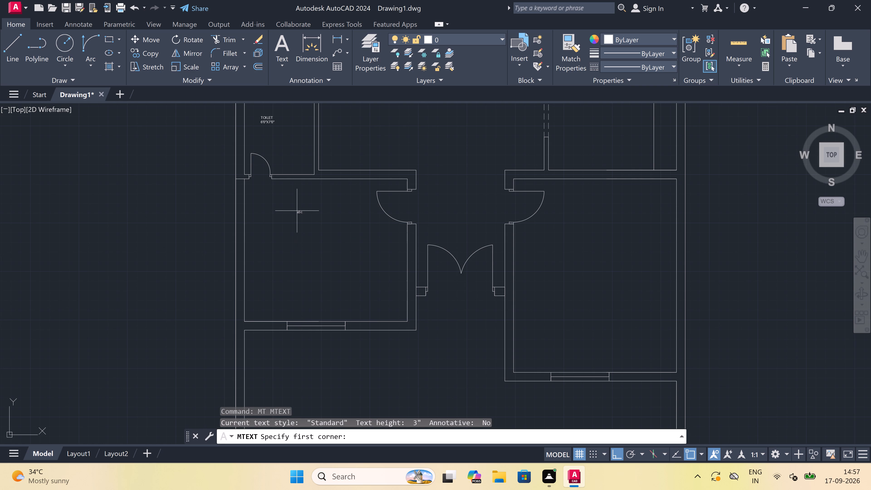
pyautogui.scroll(1, 298, 199)
pyautogui.click(293, 195)
pyautogui.doubleClick(475, 209)
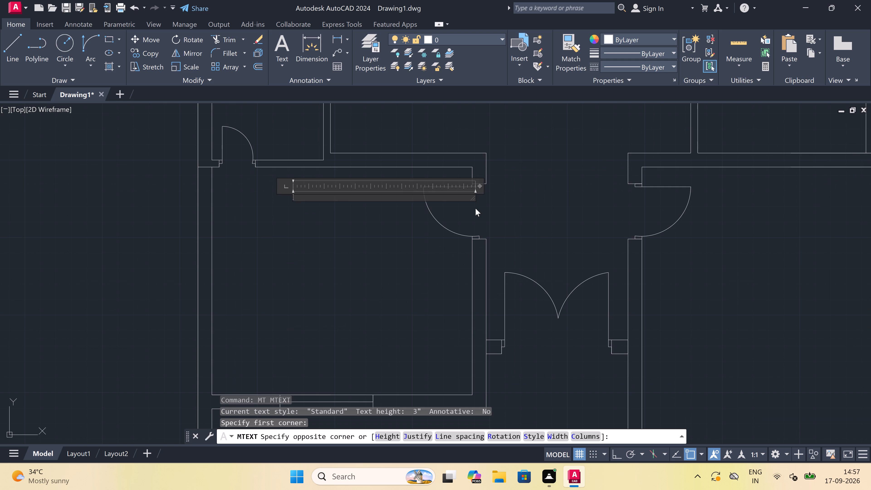
pyautogui.scroll(1, 292, 216)
pyautogui.write('BEDROOM')
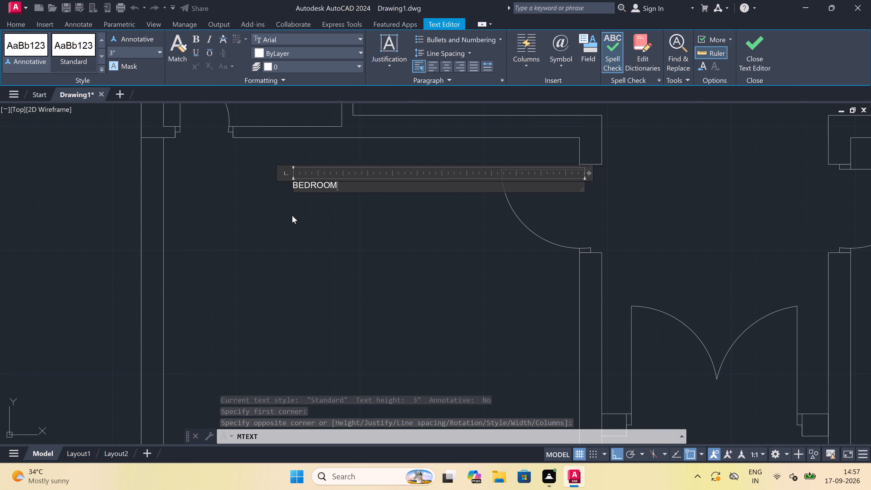
pyautogui.press('Return')
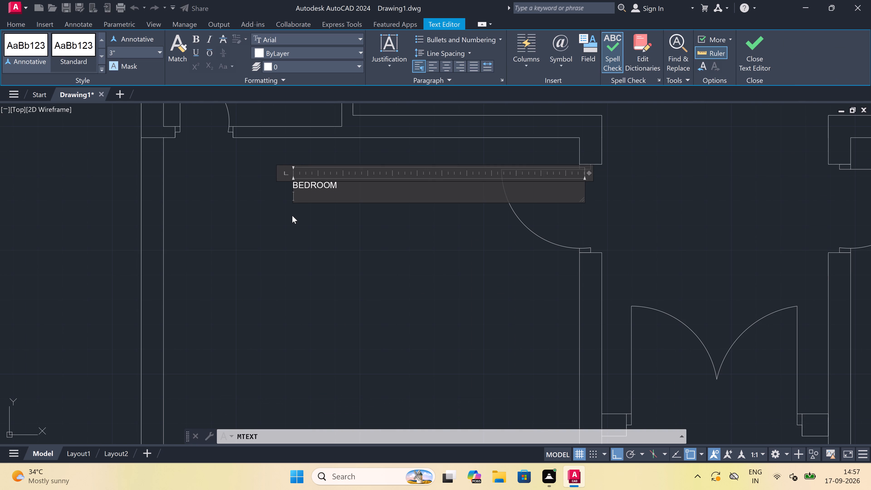
pyautogui.write("14'")
pyautogui.write('X12')
pyautogui.press("'")
pyautogui.press('3')
pyautogui.hotkey('shift', '"')
pyautogui.click(223, 205)
# Add a multiline text label reading "DRAWING ROOM" and "14'7"X16'5"" in the large room south of the kitchen.
pyautogui.scroll(-6, 226, 199)
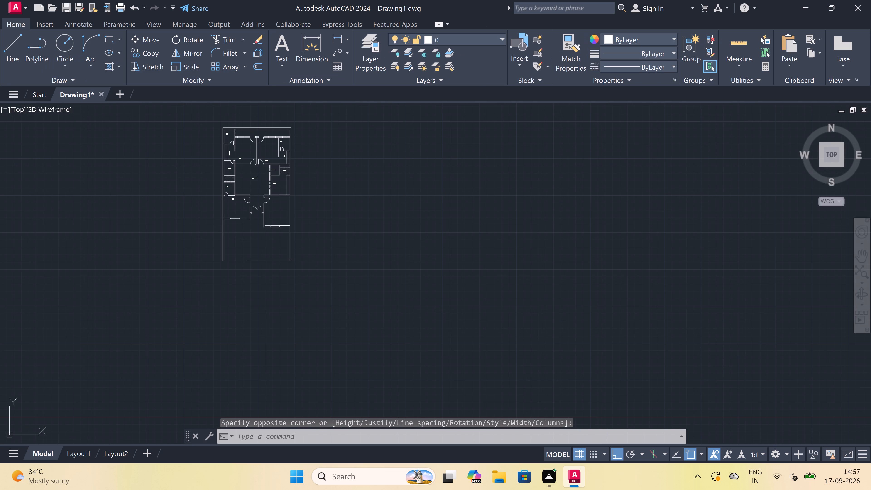
pyautogui.scroll(4, 278, 196)
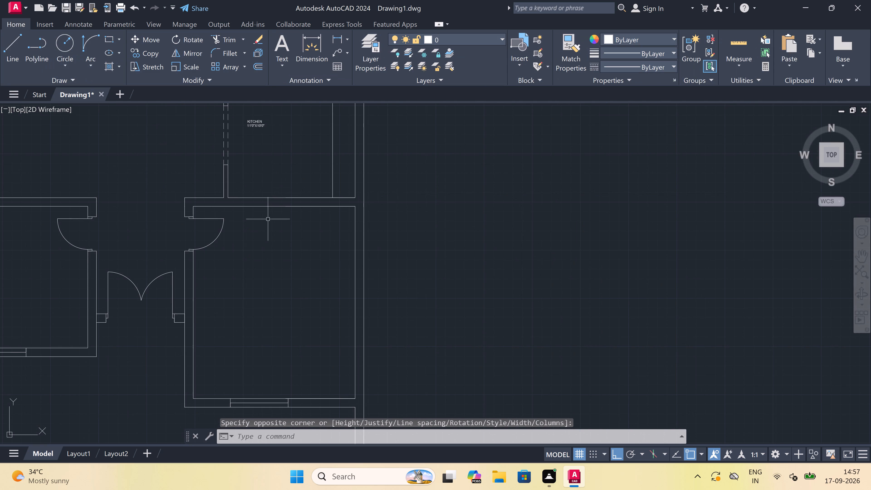
pyautogui.press('space')
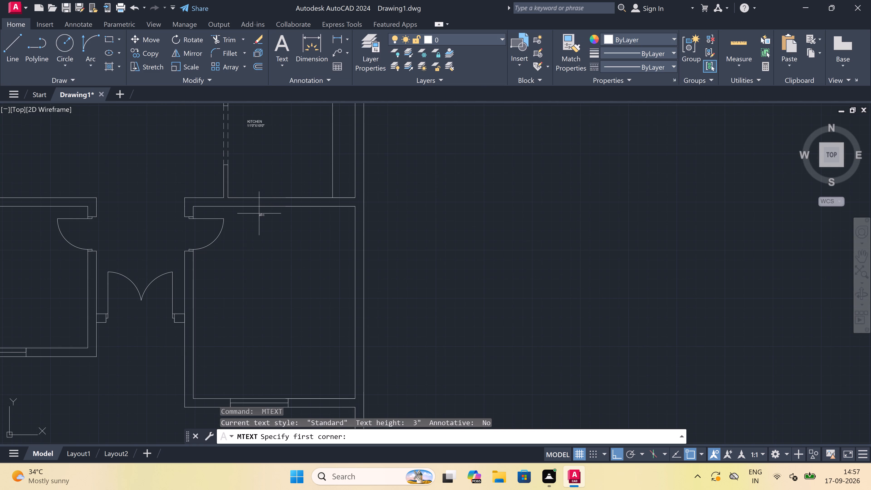
pyautogui.scroll(-2, 259, 230)
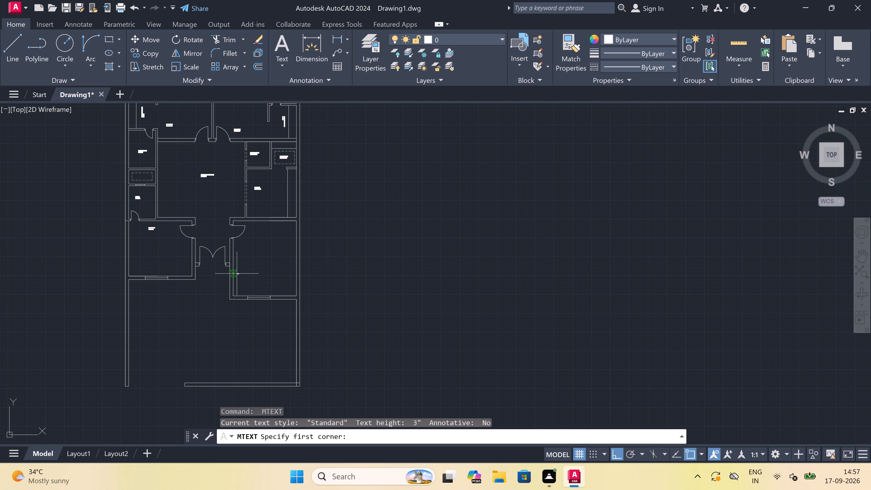
pyautogui.scroll(3, 237, 275)
pyautogui.scroll(-1, 276, 244)
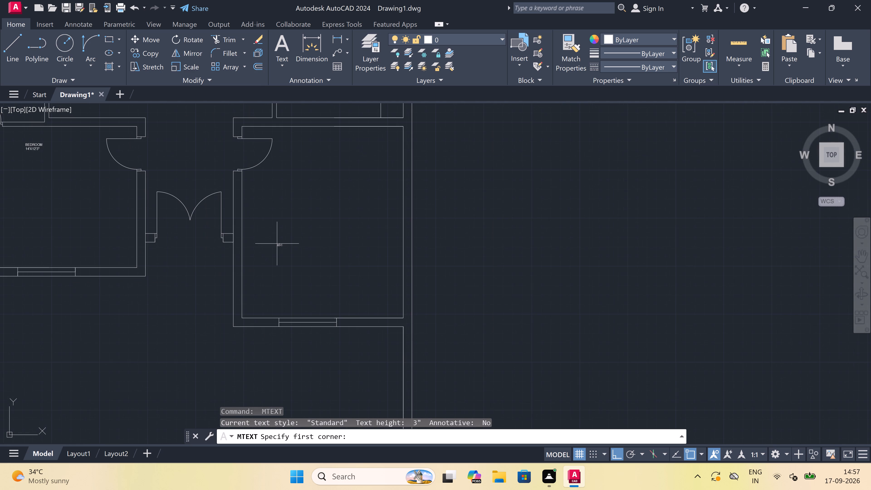
pyautogui.click(276, 199)
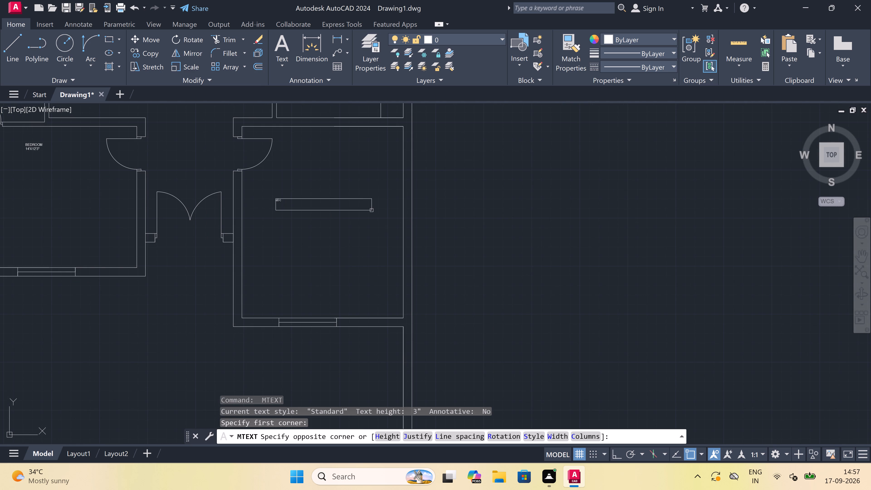
pyautogui.click(352, 220)
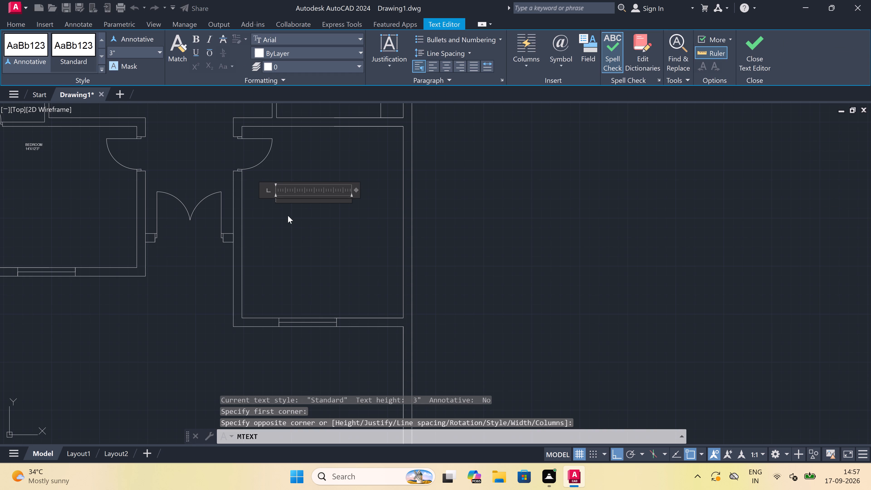
pyautogui.scroll(1, 285, 215)
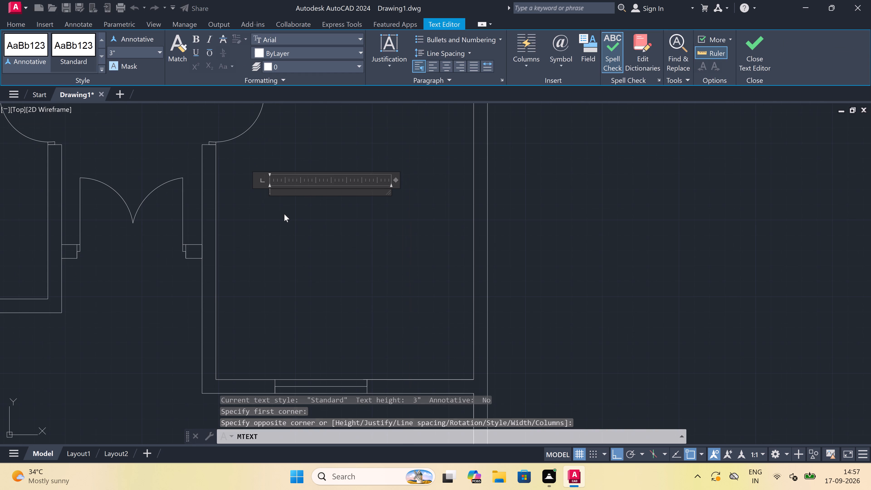
pyautogui.write('DRAWING')
pyautogui.press('space')
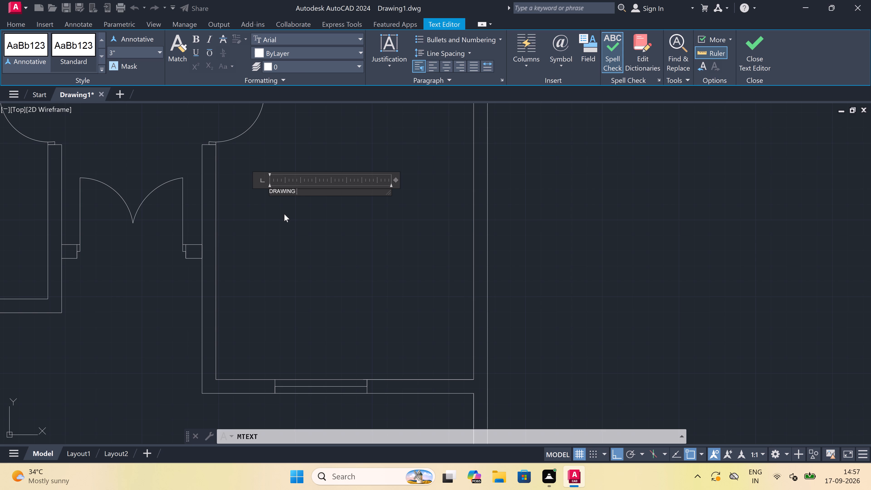
pyautogui.write('ROOM')
pyautogui.press('Return')
pyautogui.write("14'")
pyautogui.write('7"X')
pyautogui.press('1')
pyautogui.write("6'")
pyautogui.press('5')
pyautogui.hotkey('shift', '"')
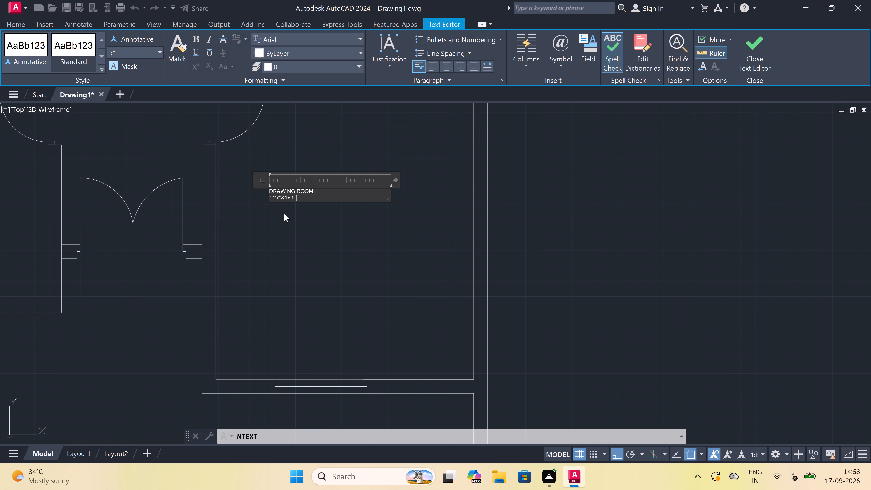
pyautogui.click(285, 214)
# Add a multiline text label reading "LAWN" and "38'6"X19'3"" in the open area at the southern end.
pyautogui.scroll(-5, 285, 212)
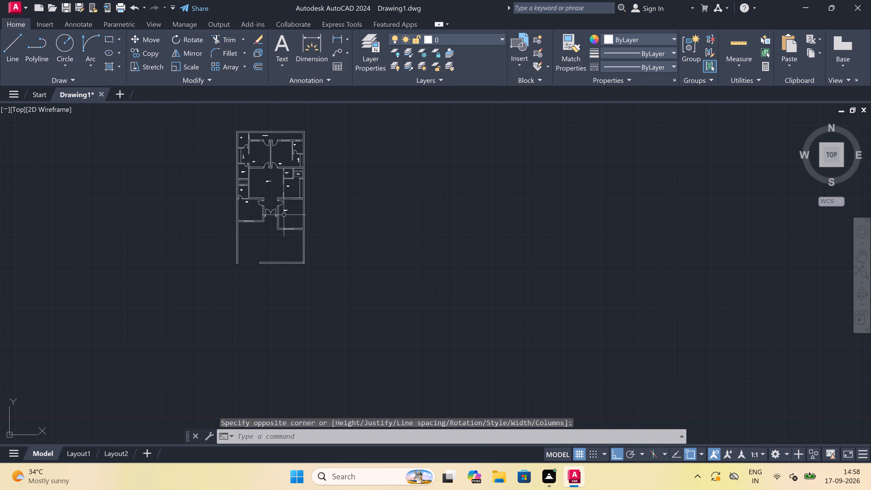
pyautogui.scroll(1, 283, 240)
pyautogui.scroll(2, 255, 238)
pyautogui.press('space')
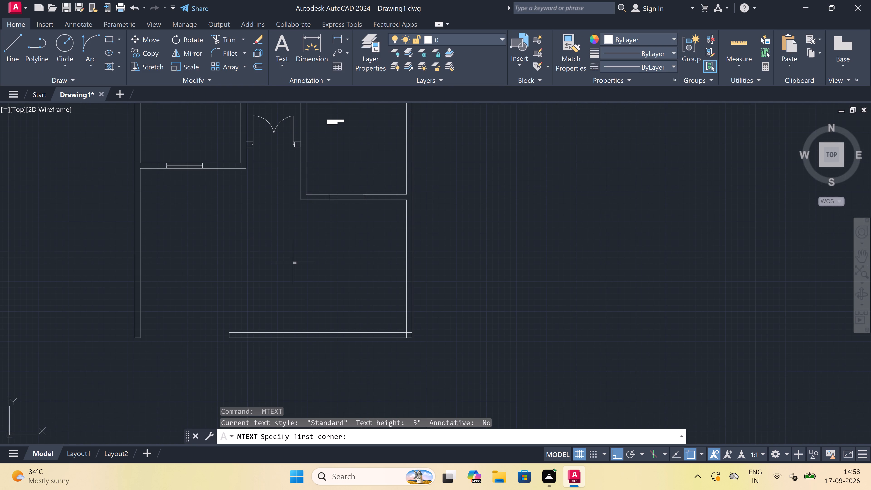
pyautogui.click(293, 251)
pyautogui.click(401, 257)
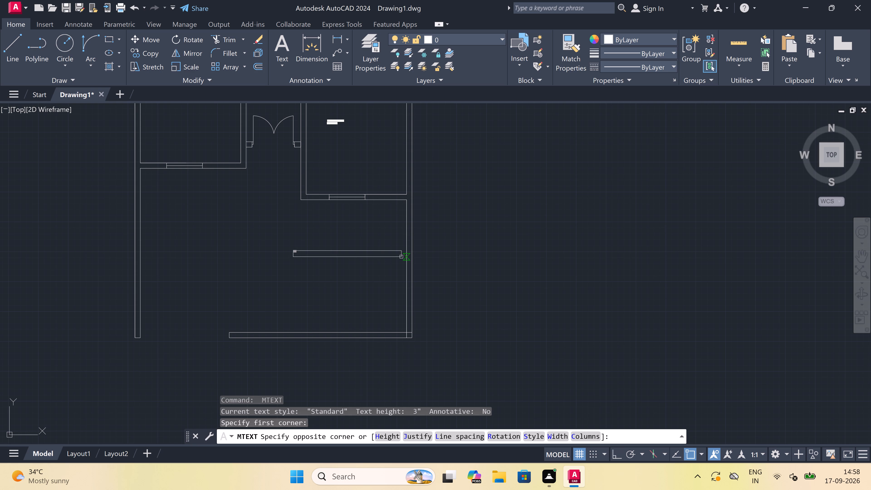
pyautogui.scroll(3, 321, 254)
pyautogui.scroll(-1, 317, 252)
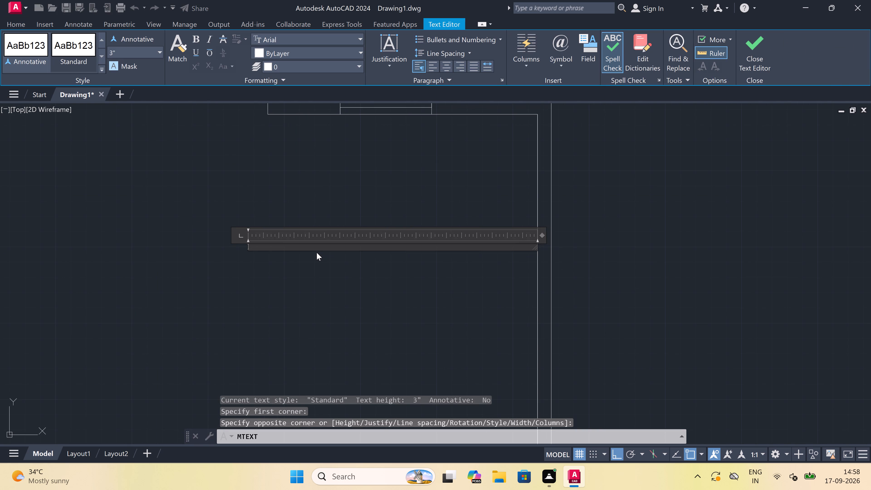
pyautogui.write('LAW')
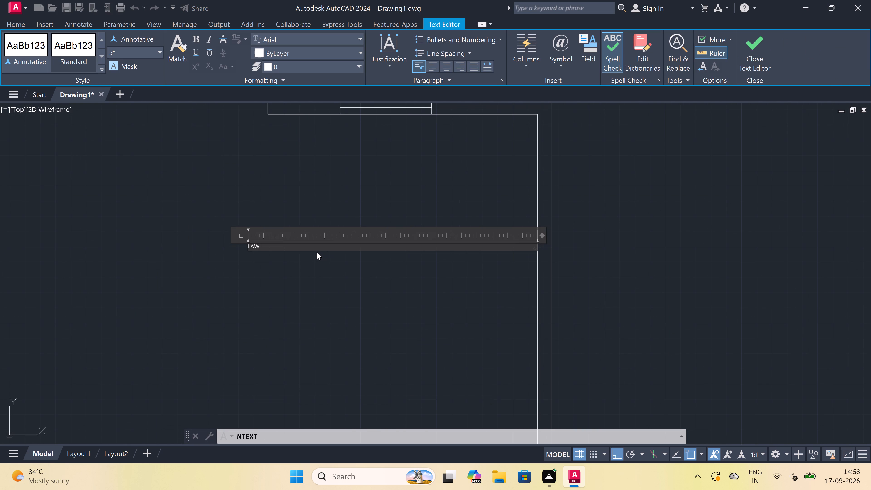
pyautogui.press('n')
pyautogui.press('Return')
pyautogui.press('3')
pyautogui.write("8'")
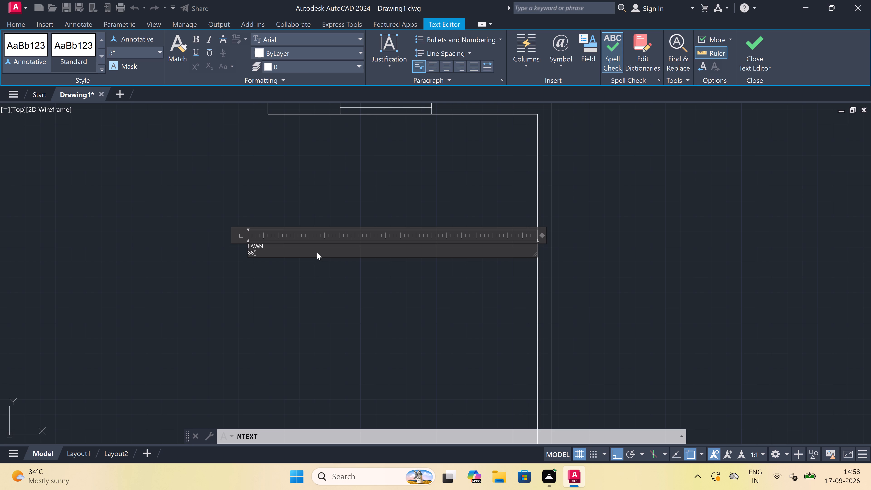
pyautogui.press('6')
pyautogui.hotkey('shift', '"')
pyautogui.press('x')
pyautogui.write('19')
pyautogui.press("'")
pyautogui.press('3')
pyautogui.hotkey('shift', '"')
pyautogui.click(308, 273)
# Add the multiline text title "GROUND FLOOR PLAN" below the plan's southern boundary wall.
pyautogui.scroll(-6, 303, 252)
pyautogui.scroll(1, 296, 255)
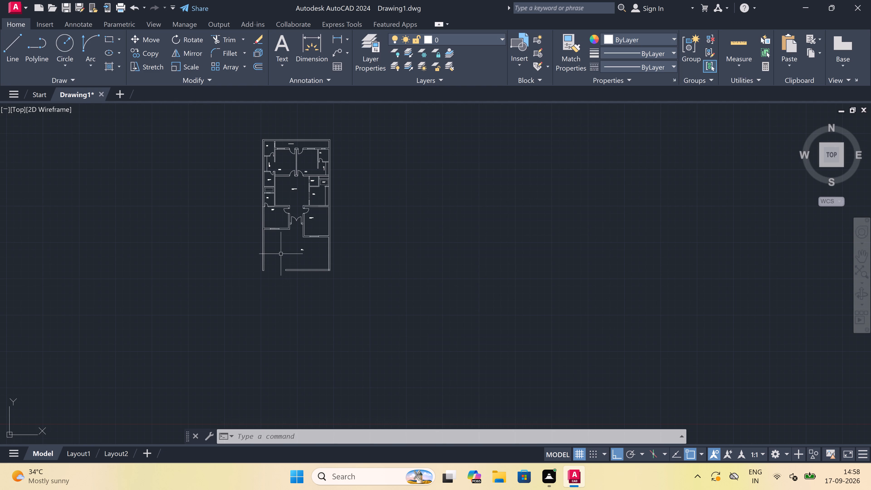
pyautogui.scroll(3, 283, 286)
pyautogui.scroll(1, 296, 270)
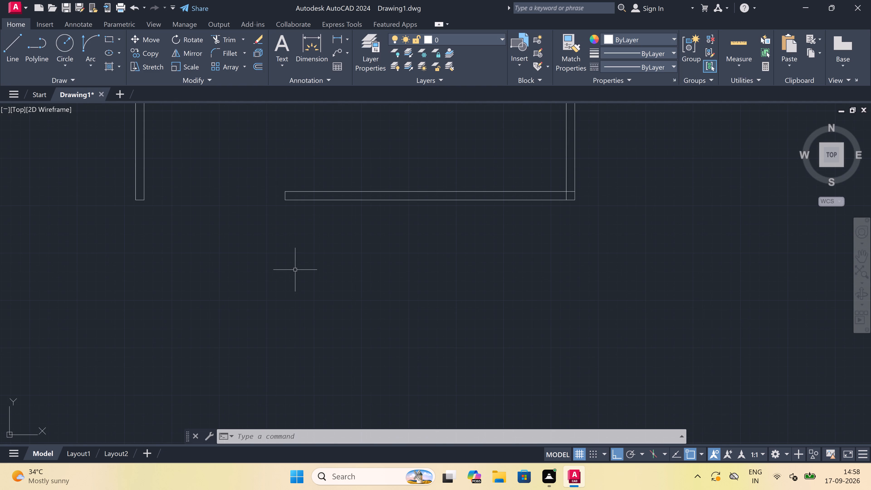
pyautogui.write('MT')
pyautogui.press('space')
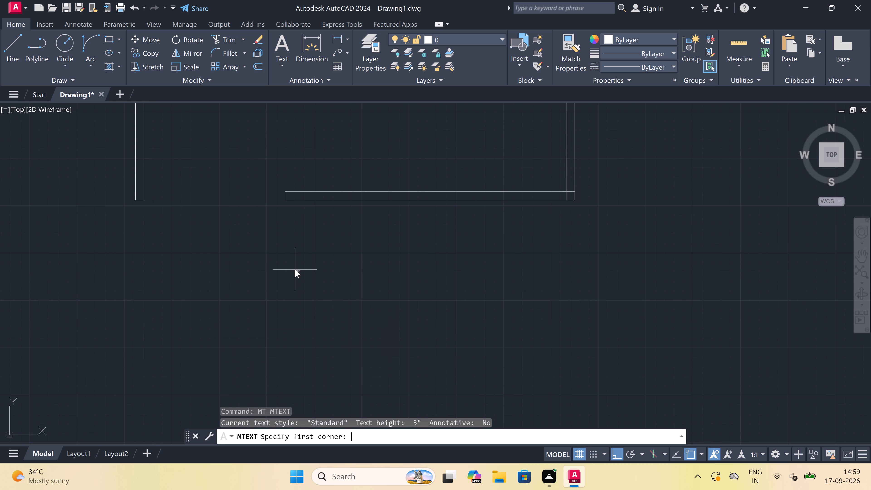
pyautogui.click(185, 240)
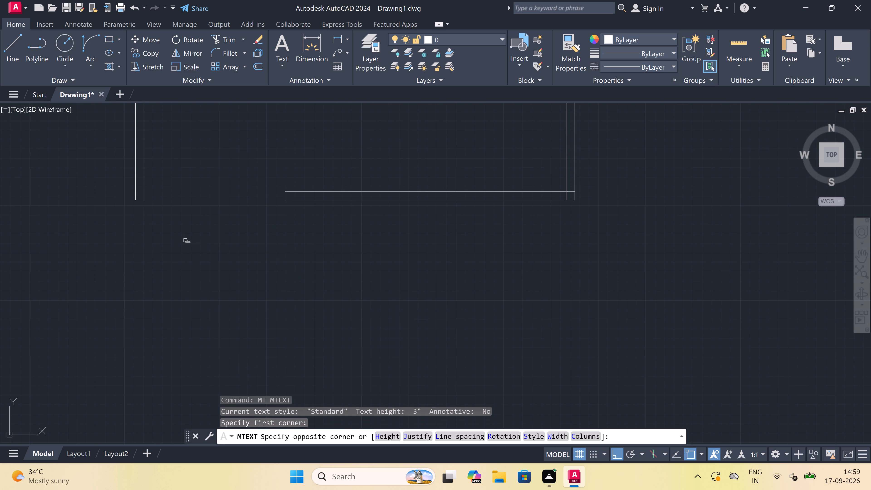
pyautogui.click(510, 273)
pyautogui.scroll(1, 404, 262)
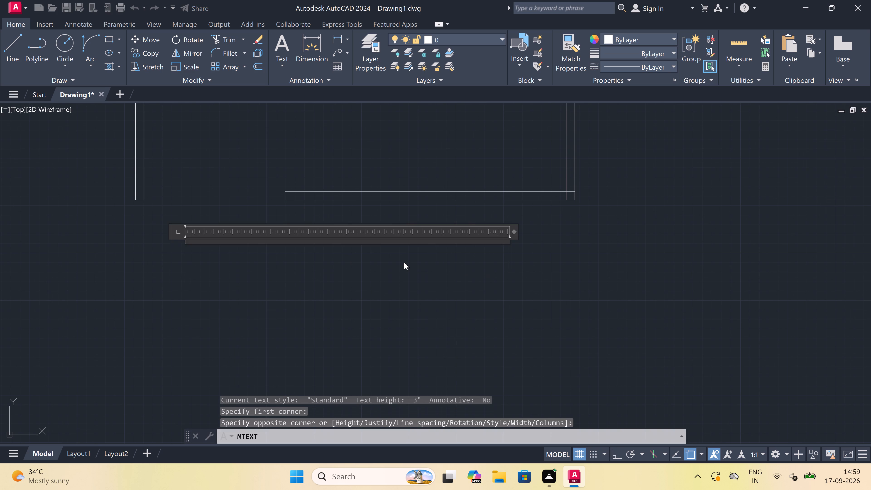
pyautogui.write('GROUND FLOOR PLAN')
pyautogui.click(348, 311)
# Select all the multiline text labels by similarity to the LAWN label and set their text height to 6".
pyautogui.scroll(-1, 338, 294)
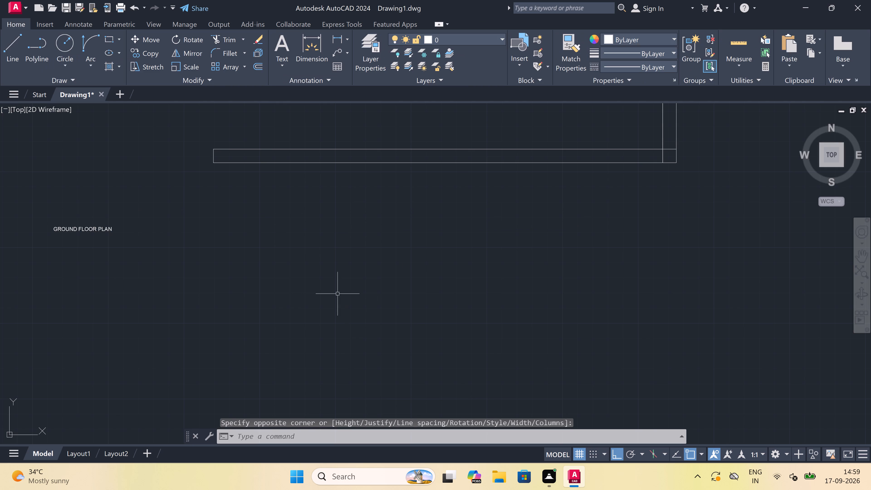
pyautogui.scroll(-2, 338, 294)
pyautogui.click(362, 200)
pyautogui.doubleClick(340, 224)
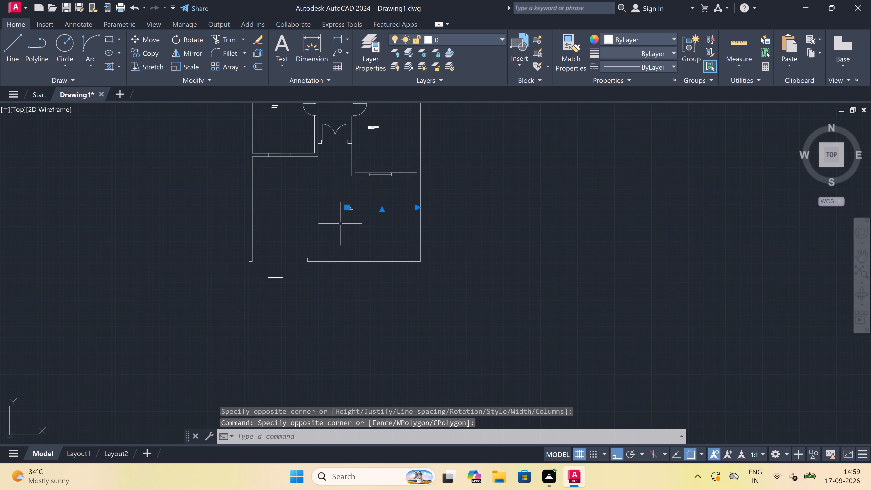
pyautogui.rightClick(131, 188)
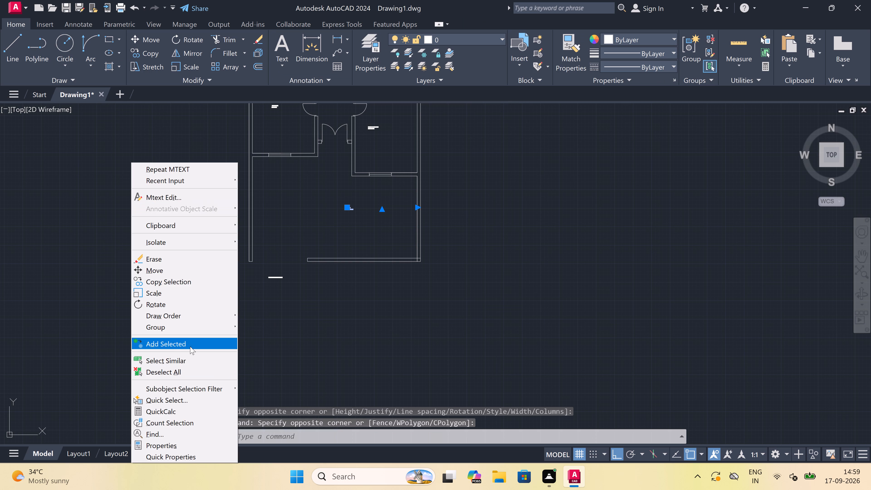
pyautogui.click(184, 359)
pyautogui.rightClick(135, 149)
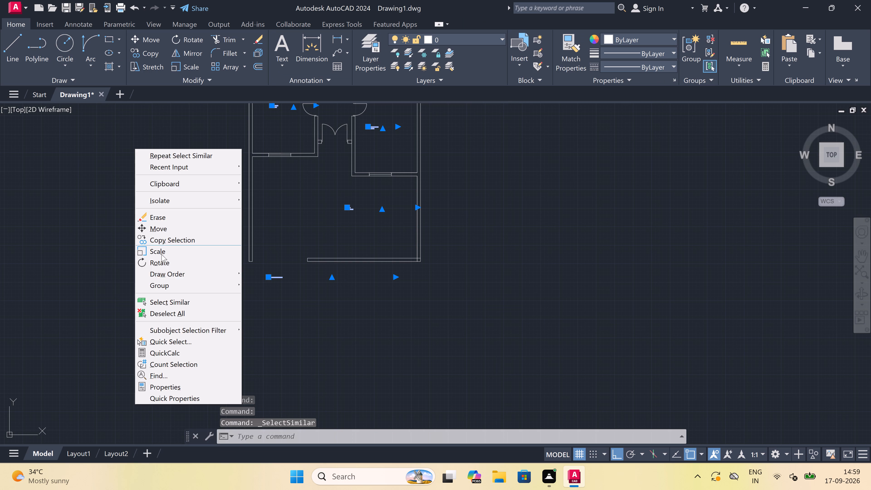
pyautogui.click(174, 386)
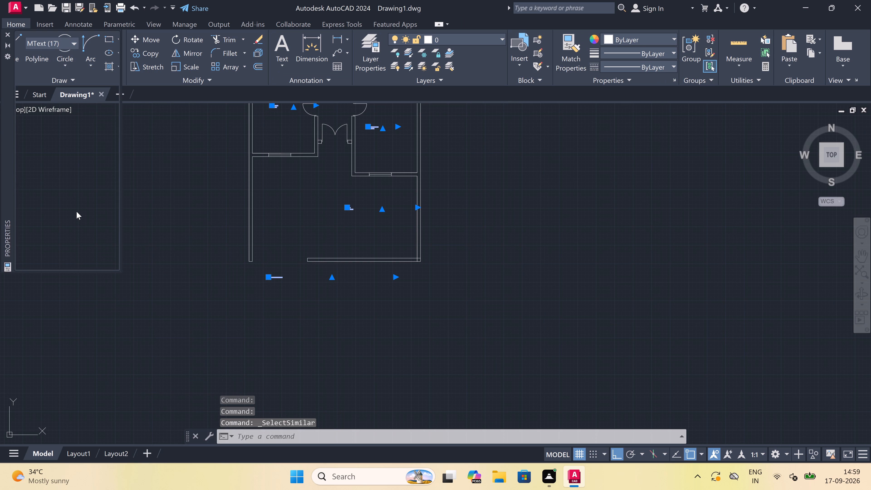
pyautogui.click(90, 260)
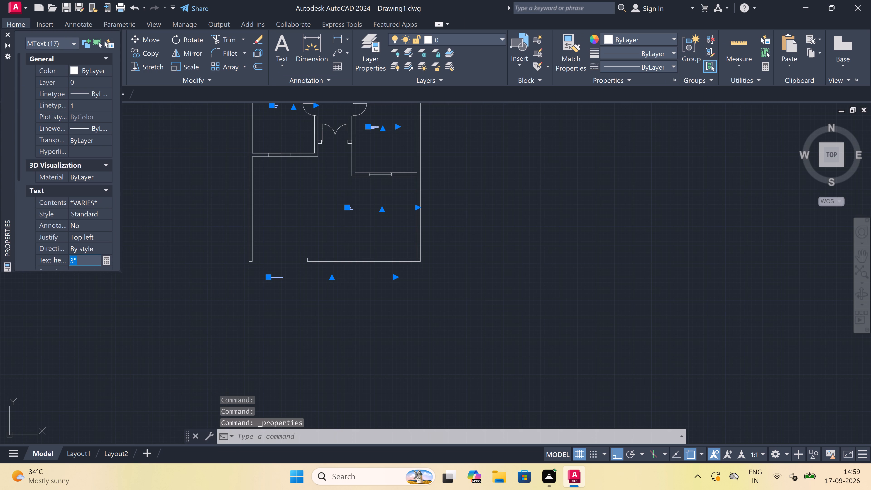
pyautogui.press('BackSpace')
pyautogui.write('6"')
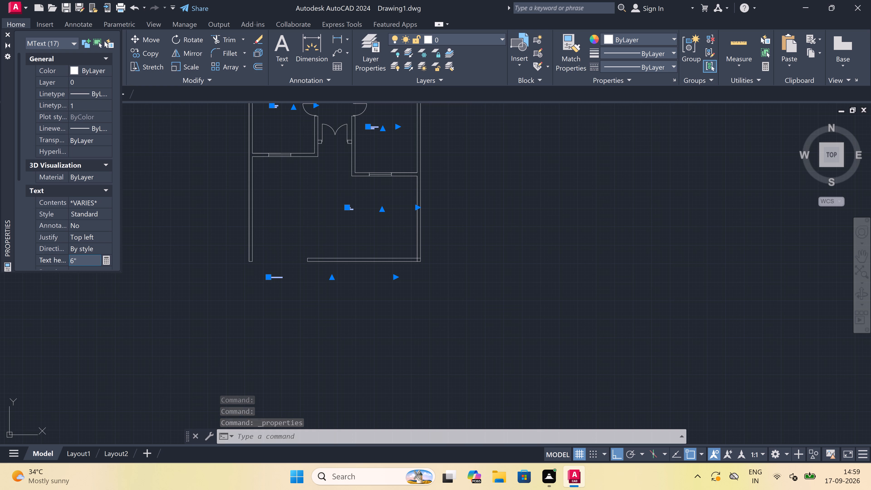
pyautogui.click(177, 255)
pyautogui.scroll(-2, 205, 282)
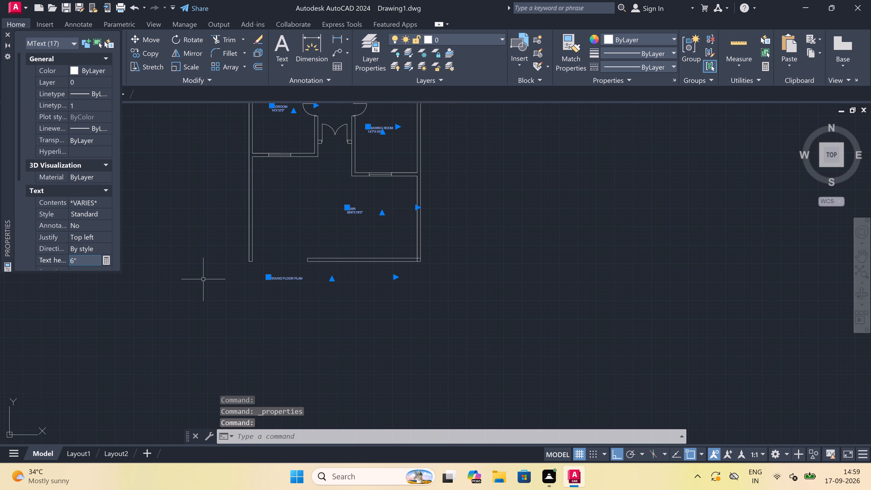
pyautogui.scroll(-2, 208, 287)
pyautogui.scroll(5, 203, 255)
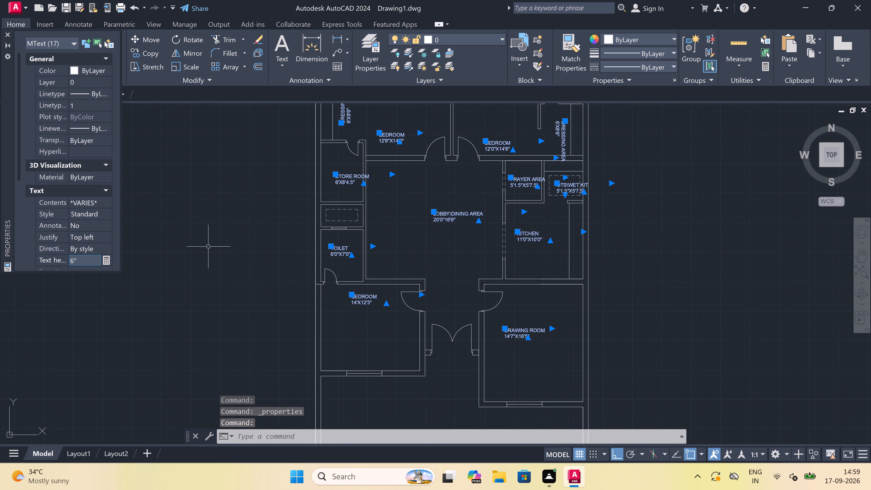
pyautogui.press('Escape')
# Move the vertical "DRESSING AREA" label in the east-side dressing room northward so it clears the room's south wall.
pyautogui.scroll(-2, 209, 247)
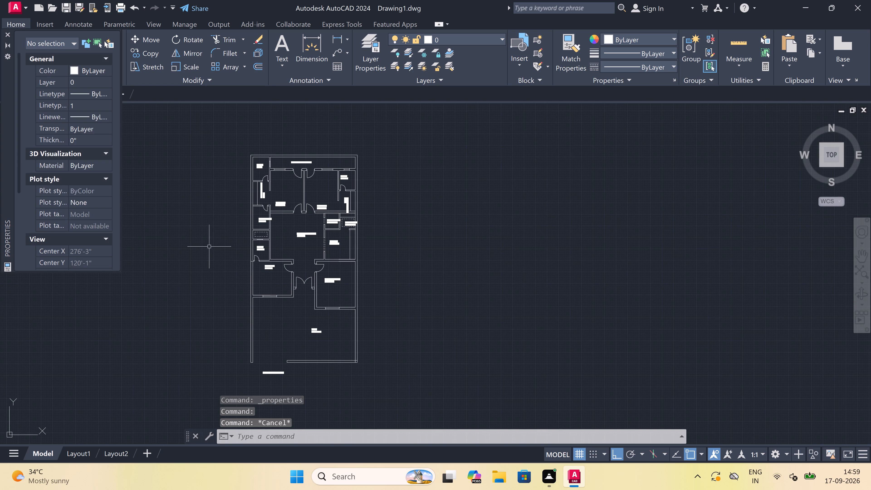
pyautogui.scroll(3, 353, 188)
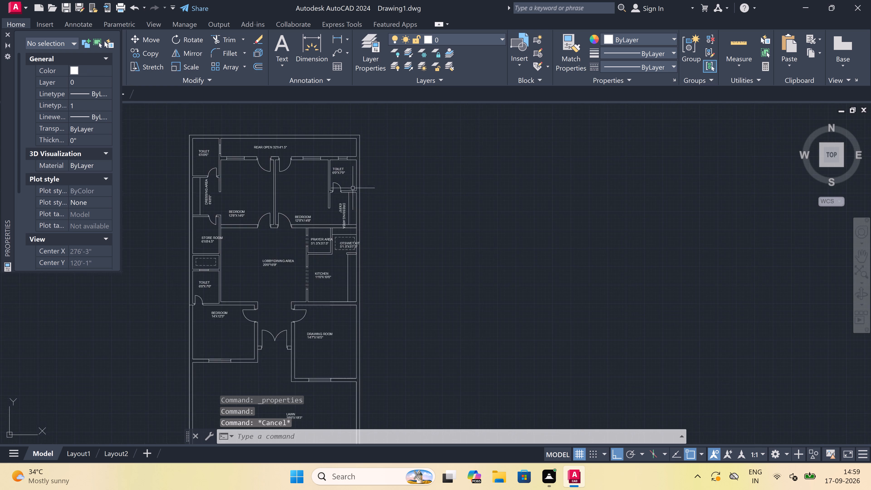
pyautogui.click(324, 230)
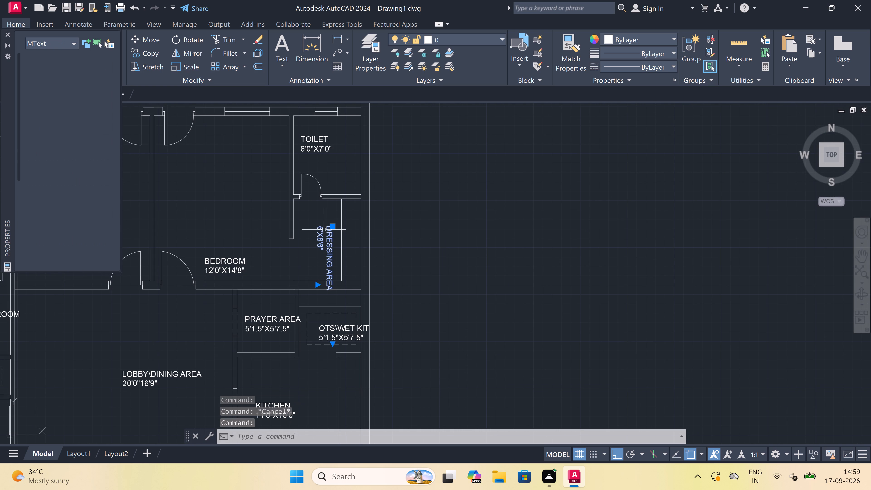
pyautogui.click(330, 226)
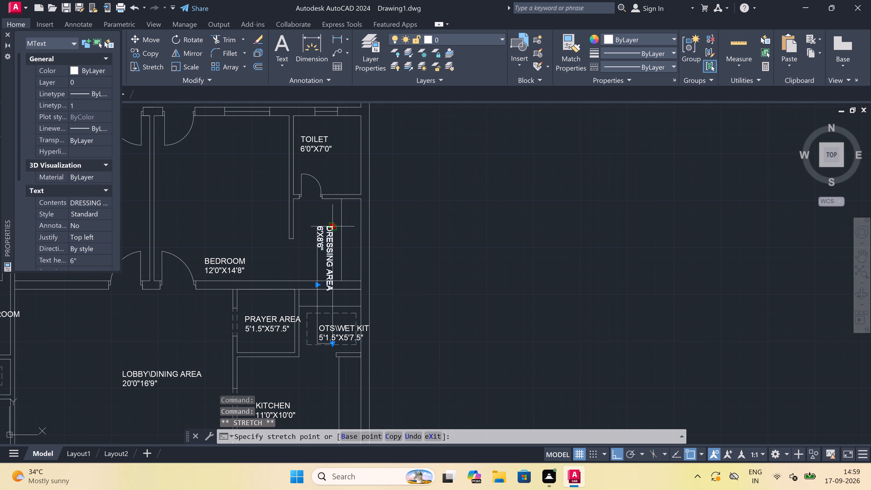
pyautogui.scroll(3, 332, 218)
pyautogui.click(337, 198)
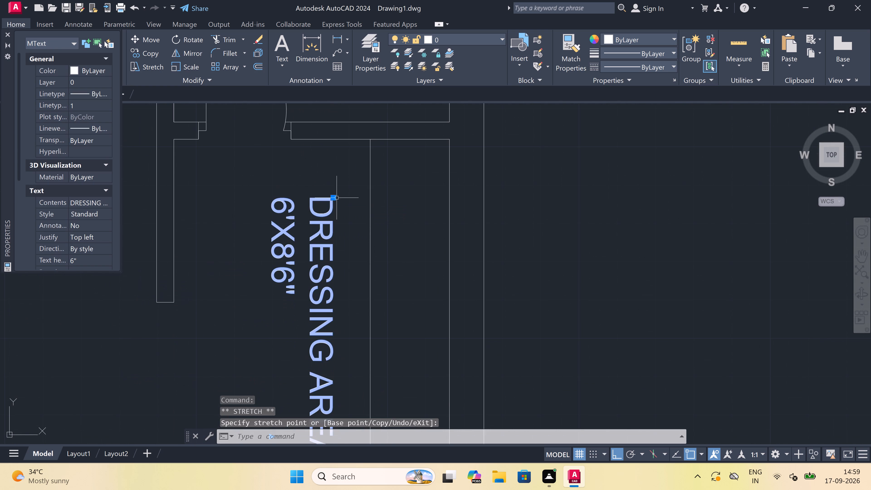
# Move the vertical "DRESSING AREA" label in the west-side dressing room about 1'-4" southward.
pyautogui.scroll(-4, 337, 198)
pyautogui.scroll(-2, 318, 200)
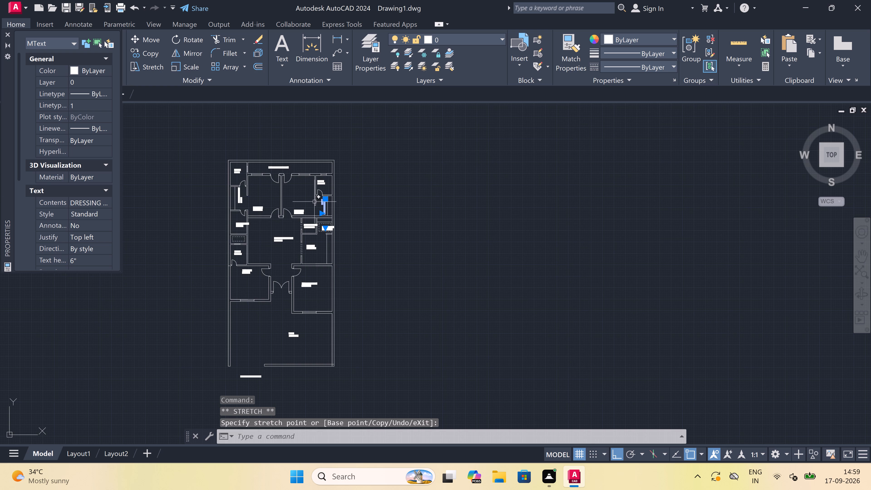
pyautogui.scroll(3, 220, 188)
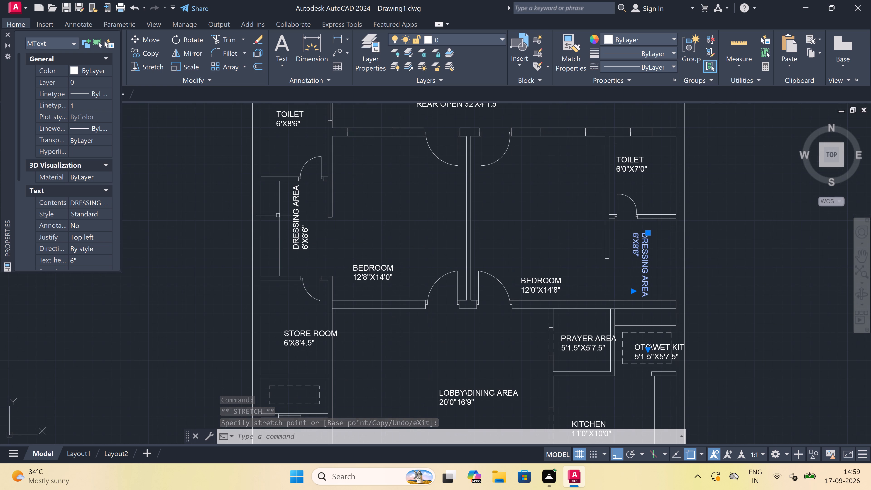
pyautogui.click(290, 230)
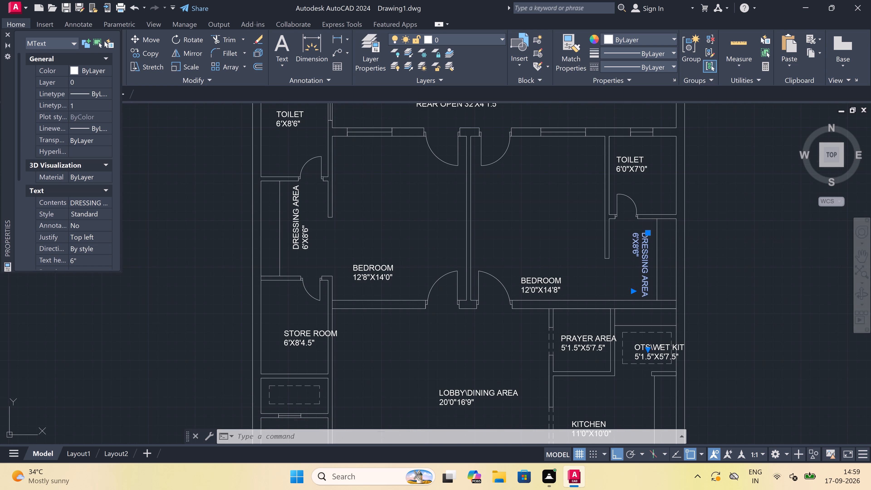
pyautogui.click(293, 239)
pyautogui.click(294, 241)
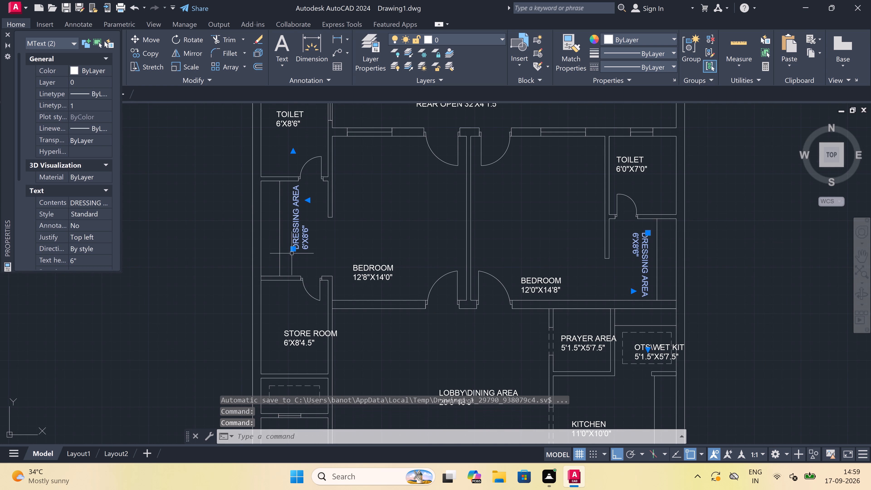
pyautogui.click(292, 250)
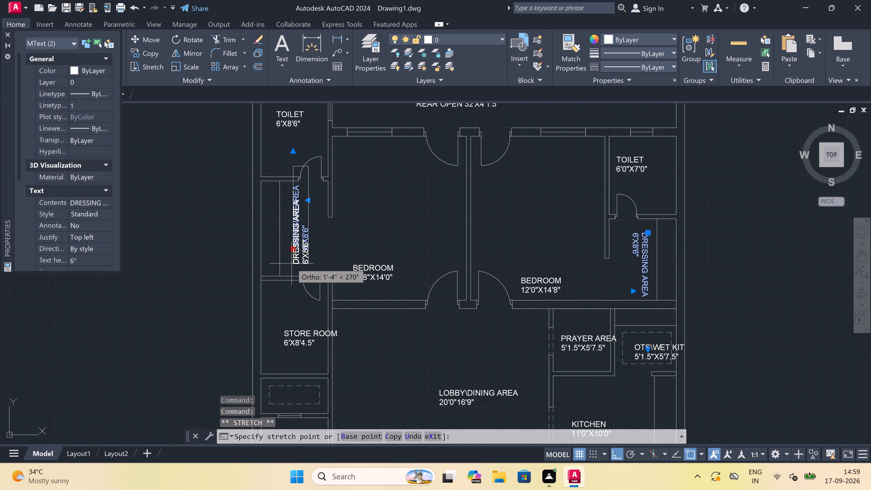
pyautogui.scroll(2, 291, 264)
pyautogui.click(291, 268)
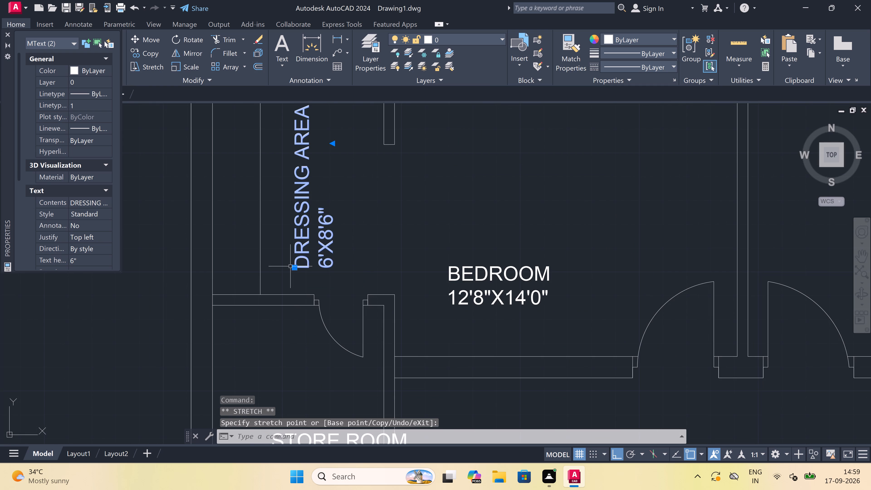
pyautogui.press('Escape')
# Move the "STORE ROOM" label westward so it fits between the store room's side walls.
pyautogui.scroll(-5, 283, 252)
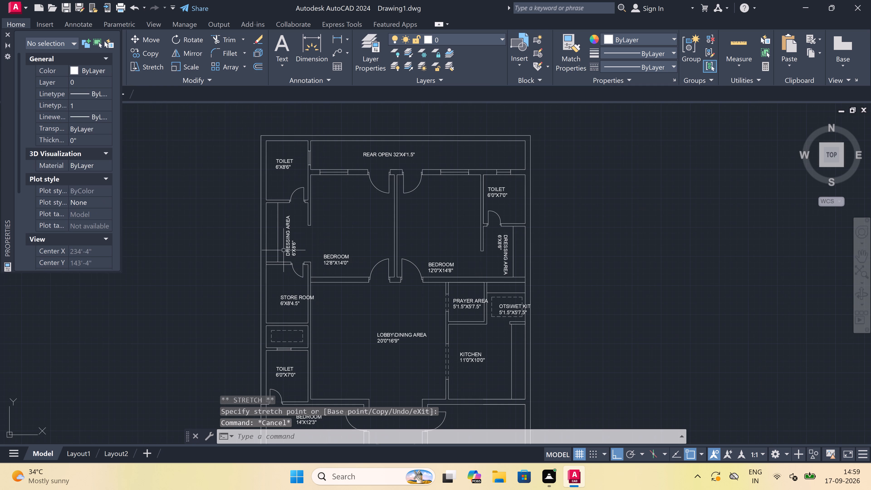
pyautogui.scroll(-2, 301, 220)
pyautogui.scroll(1, 292, 260)
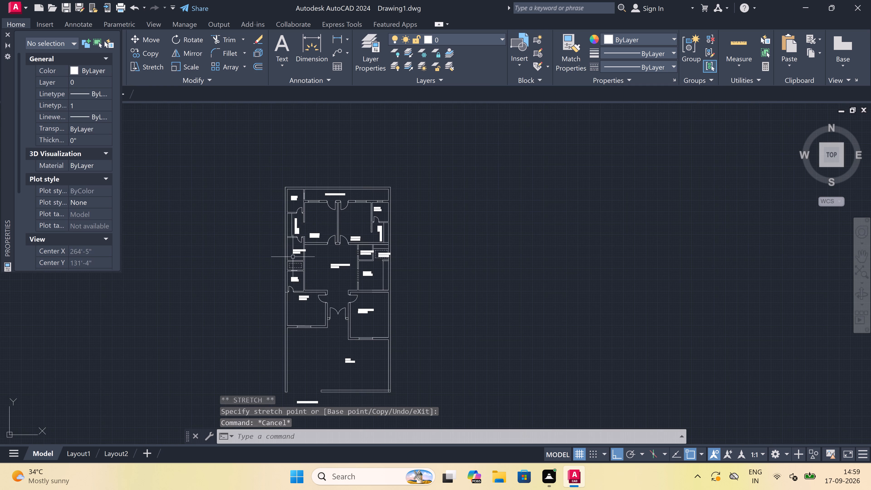
pyautogui.scroll(1, 293, 260)
pyautogui.scroll(3, 295, 240)
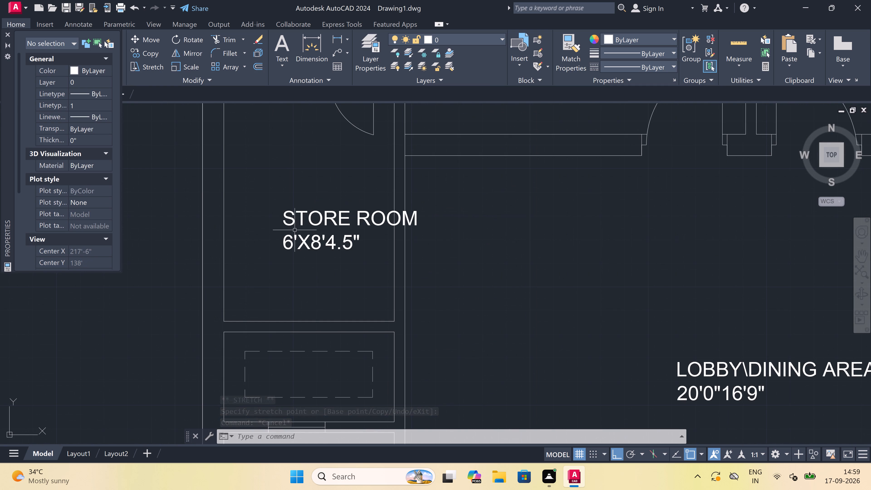
pyautogui.click(291, 220)
pyautogui.click(284, 209)
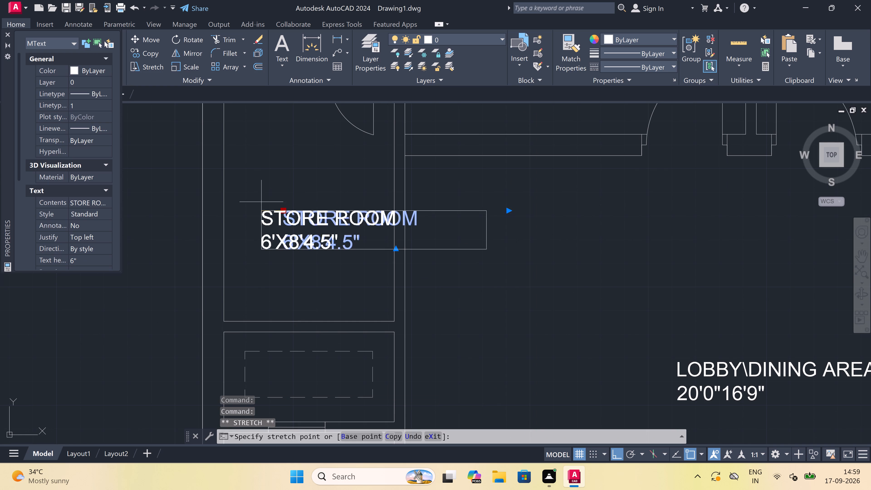
pyautogui.click(244, 199)
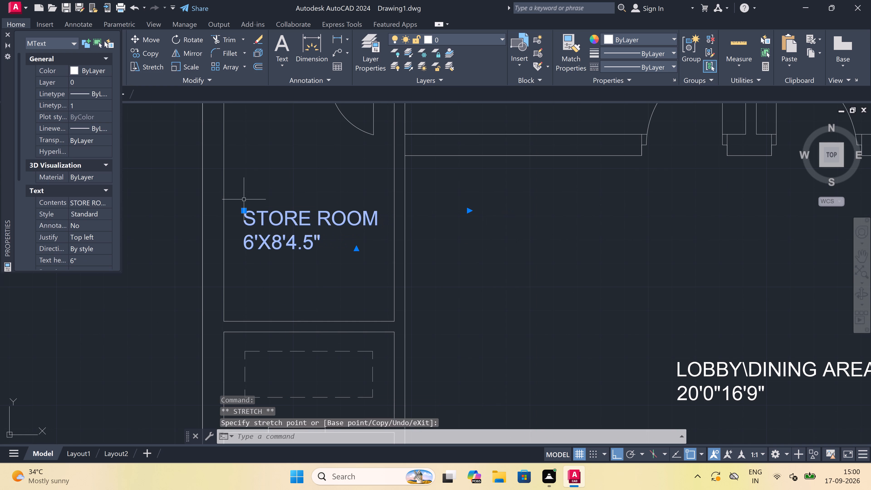
pyautogui.press('Escape')
# Set the text height of the "OTS\WET KIT" label to 5".
pyautogui.scroll(-2, 267, 197)
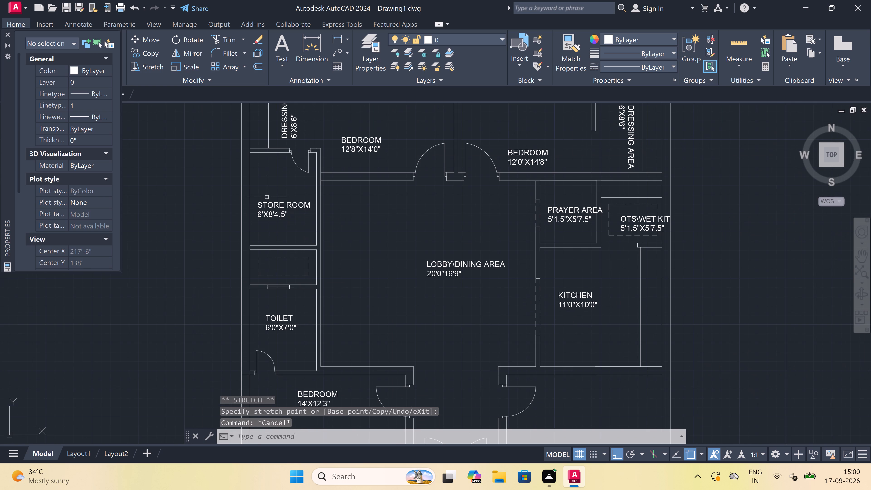
pyautogui.scroll(-1, 267, 197)
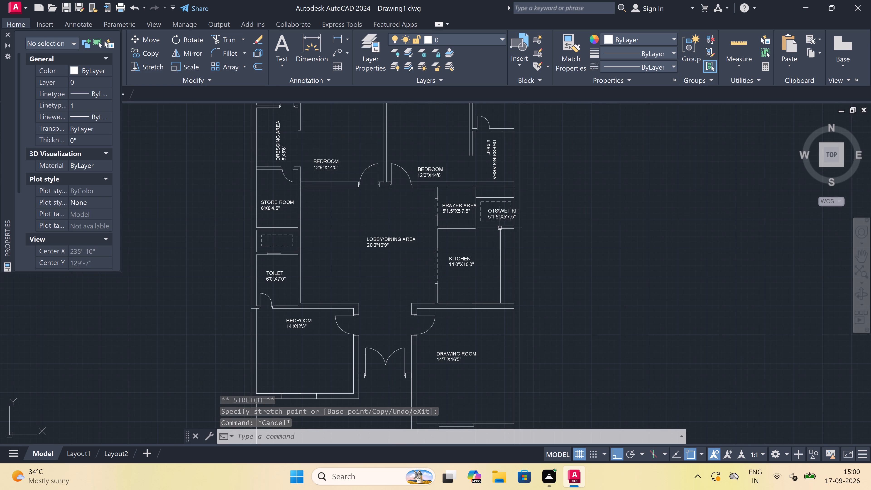
pyautogui.scroll(4, 504, 208)
pyautogui.click(476, 230)
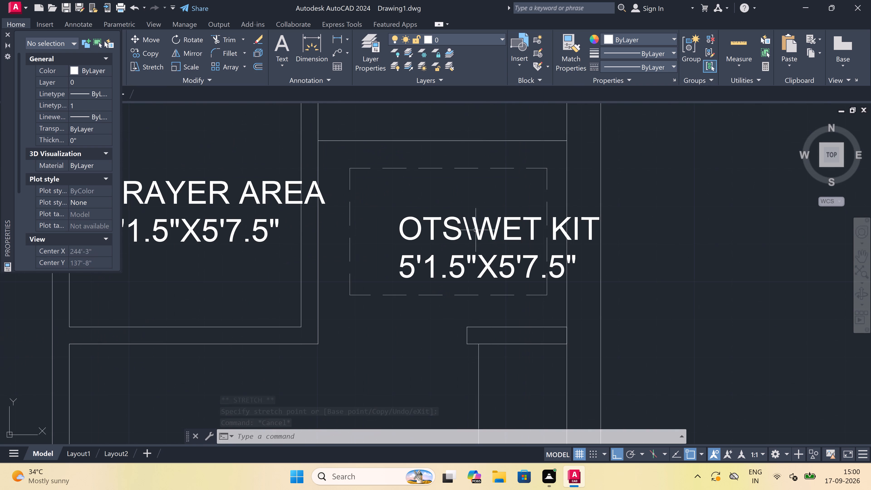
pyautogui.click(88, 259)
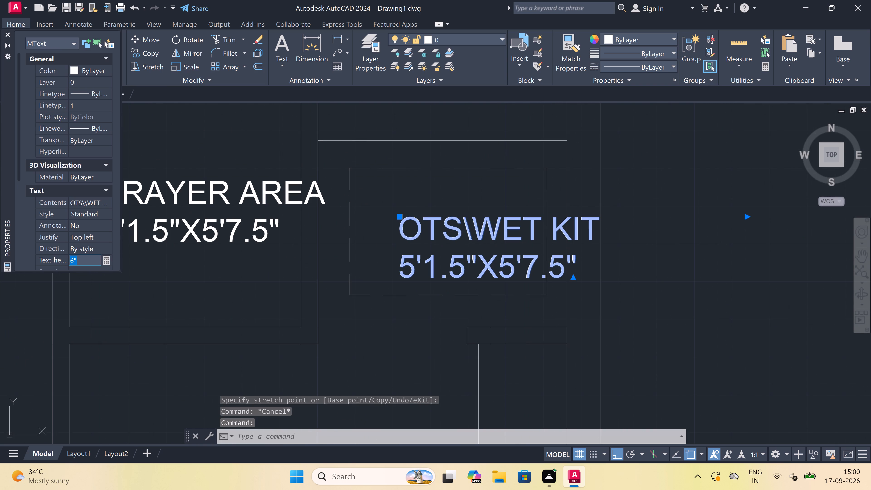
pyautogui.press('BackSpace')
pyautogui.write('5"')
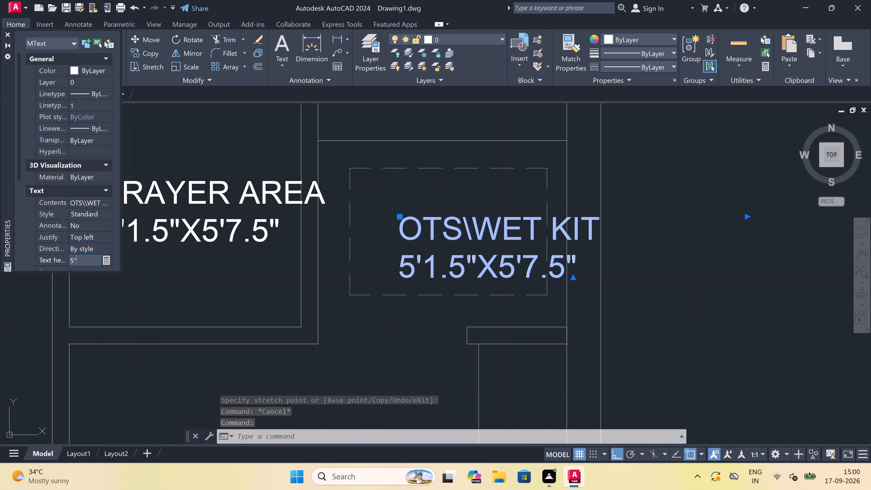
pyautogui.click(196, 283)
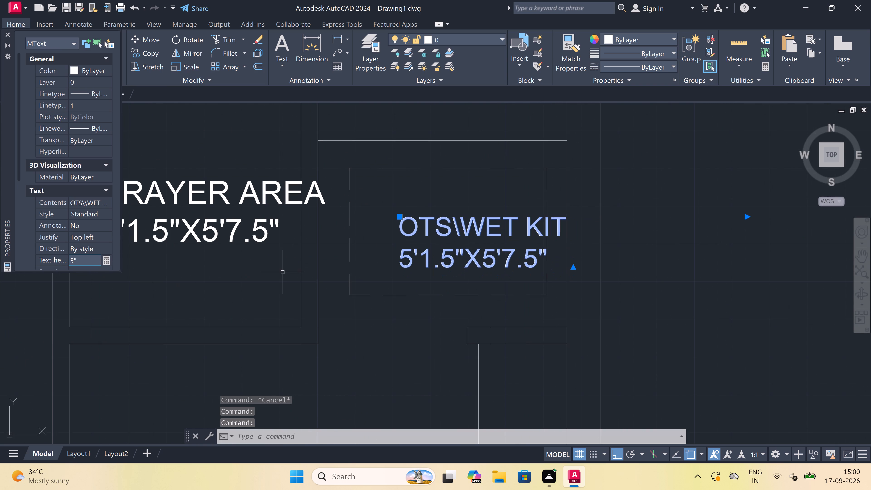
# Turn Ortho off and move the "OTS\WET KIT" label northwest so it sits inside the dashed rectangle.
pyautogui.doubleClick(399, 219)
pyautogui.press('F8')
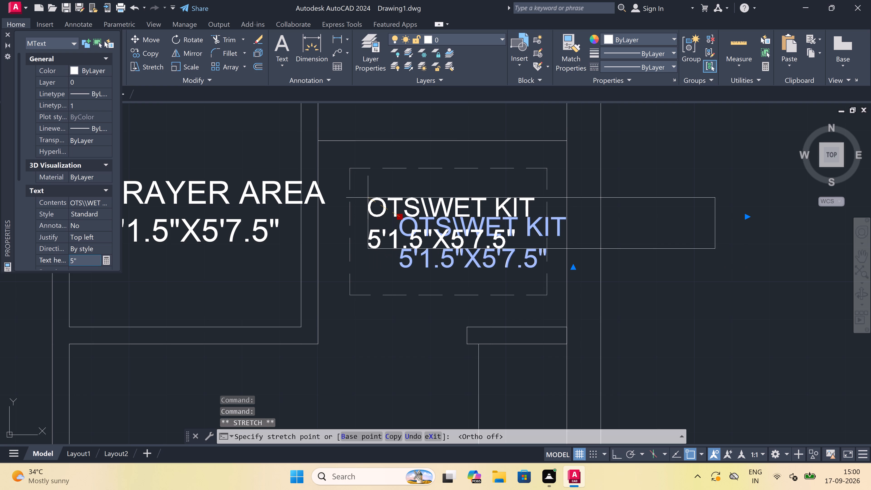
pyautogui.click(367, 199)
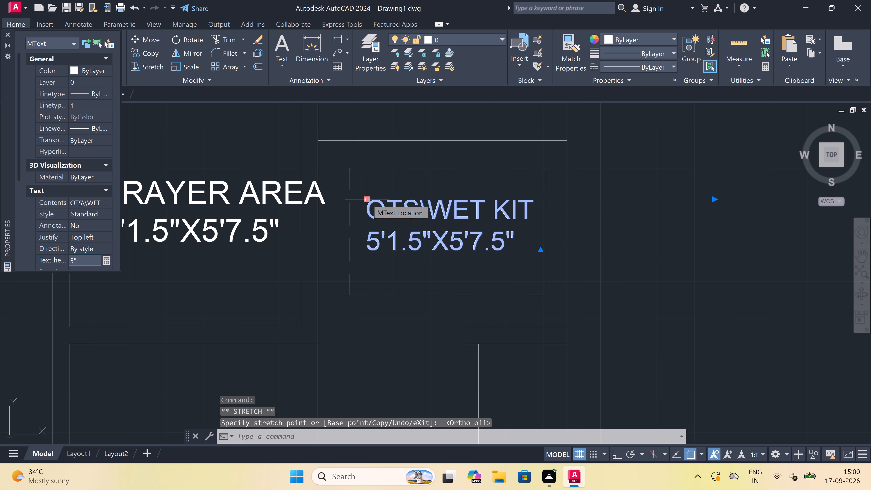
pyautogui.press('Escape')
# Set the text height of the "PRAYER AREA" label to 5".
pyautogui.scroll(-3, 367, 199)
pyautogui.scroll(2, 316, 203)
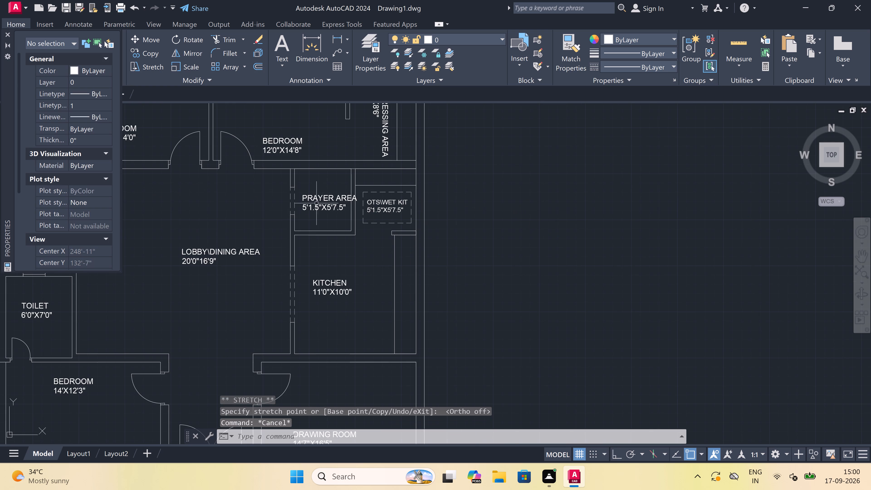
pyautogui.click(324, 196)
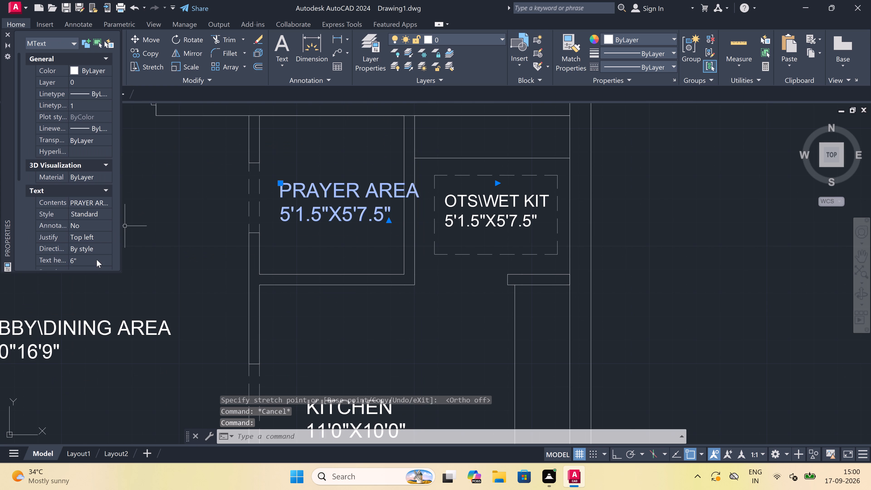
pyautogui.click(97, 260)
pyautogui.press('BackSpace')
pyautogui.write('5"')
pyautogui.click(153, 249)
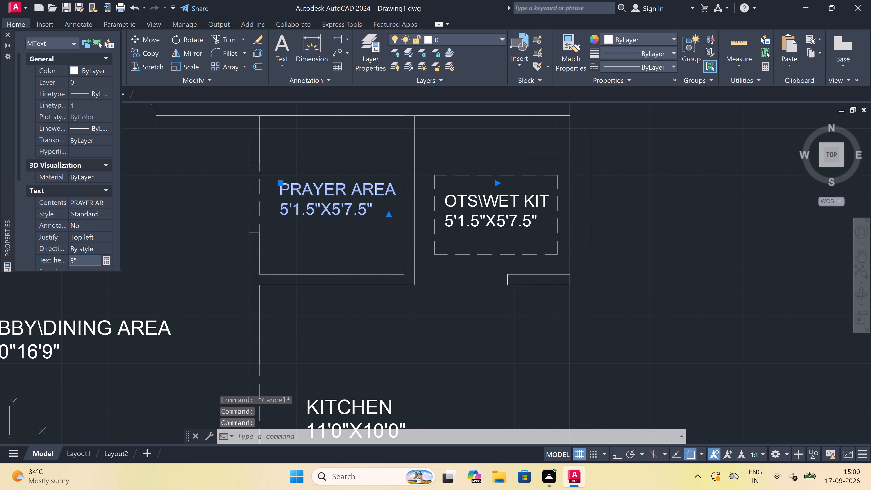
pyautogui.press('Escape')
# Set the text height of the vertical "DRESSING AREA" label in the west-side dressing room to 5".
pyautogui.scroll(-3, 254, 221)
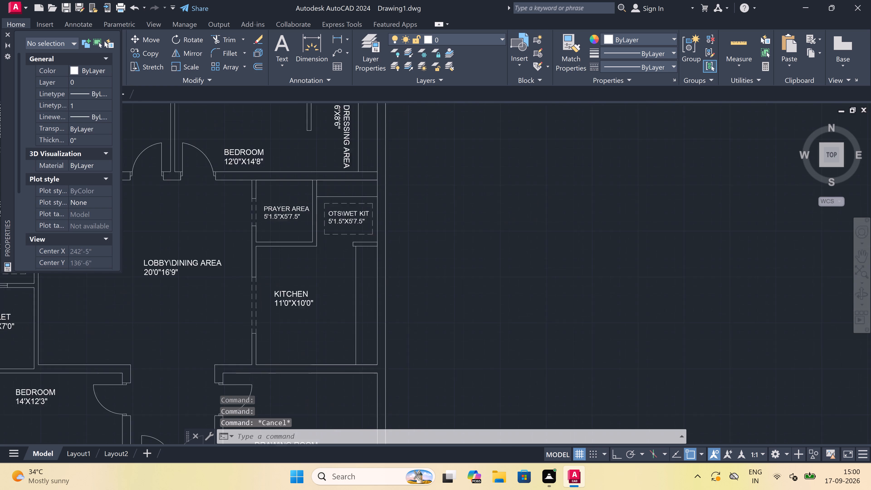
pyautogui.scroll(-2, 254, 221)
pyautogui.scroll(-2, 259, 176)
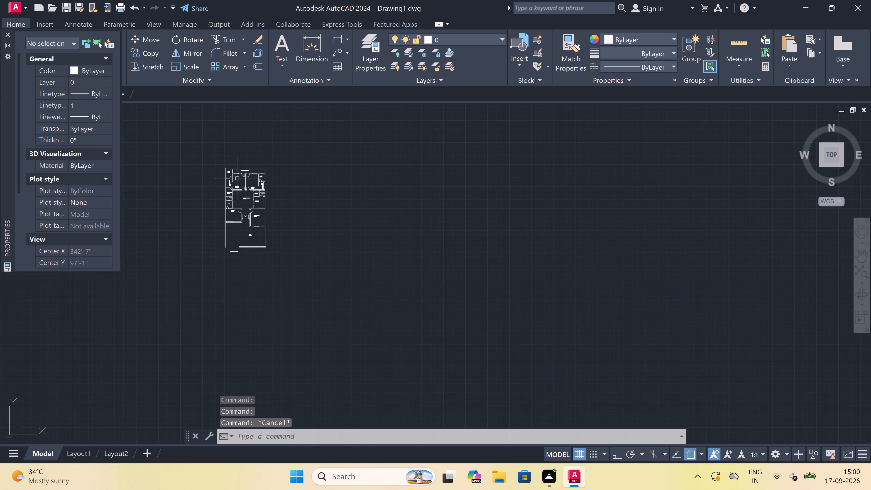
pyautogui.scroll(4, 214, 179)
pyautogui.scroll(2, 325, 202)
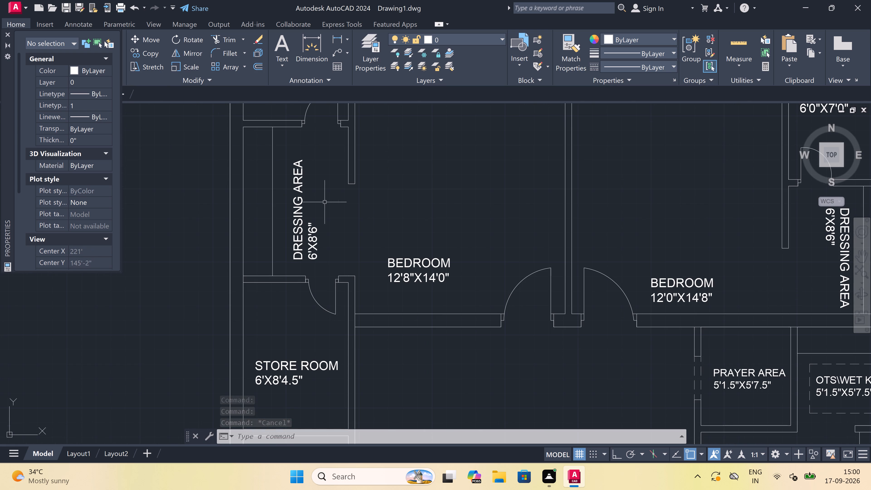
pyautogui.click(296, 193)
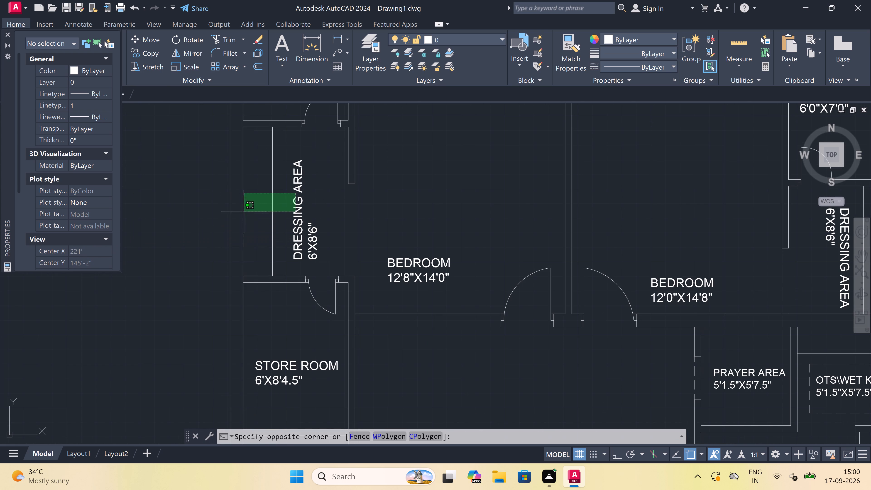
pyautogui.click(285, 170)
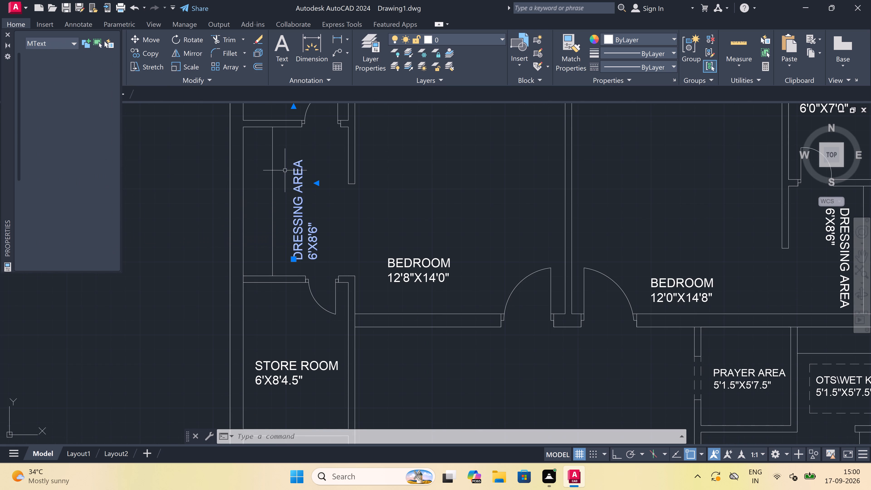
pyautogui.click(93, 262)
pyautogui.press('BackSpace')
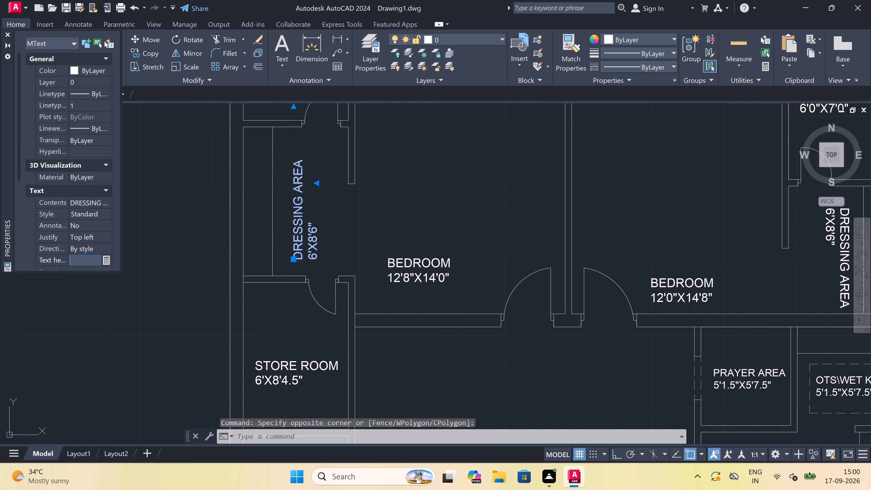
pyautogui.write('5"')
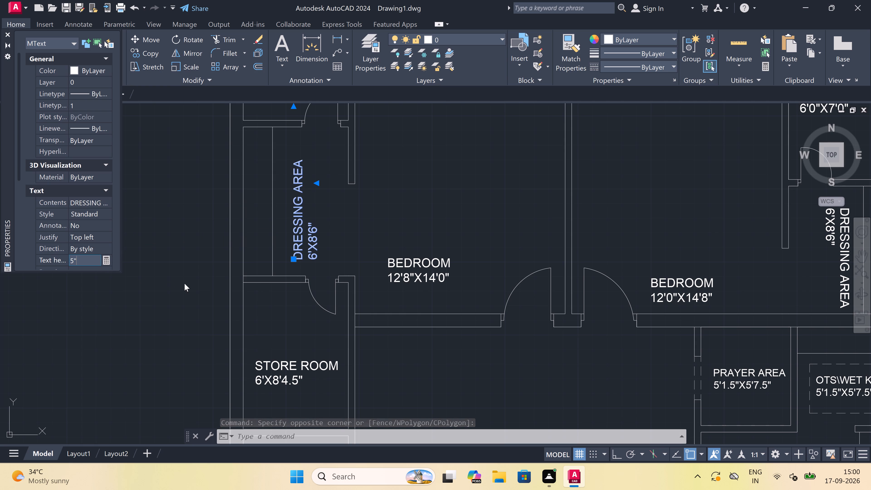
pyautogui.click(185, 284)
# Add the east-side "DRESSING AREA" label to the selection and set the text height of both dressing room labels to 5".
pyautogui.scroll(-2, 184, 283)
pyautogui.scroll(1, 496, 225)
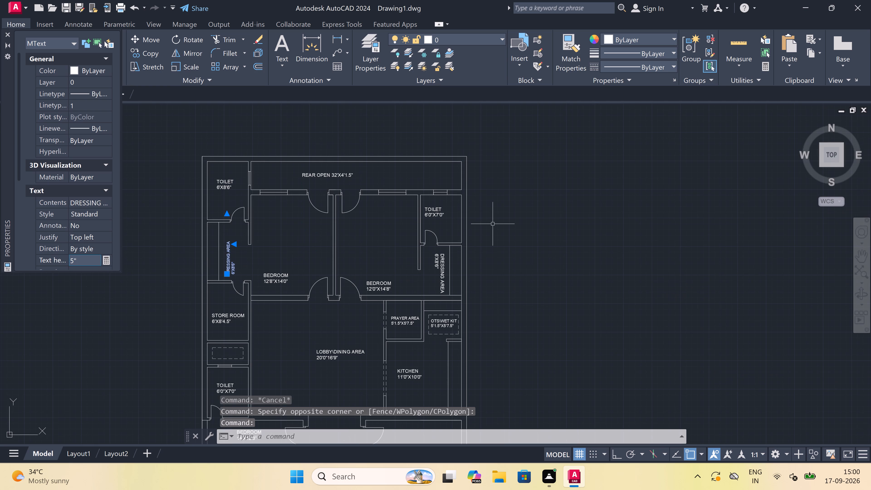
pyautogui.click(414, 277)
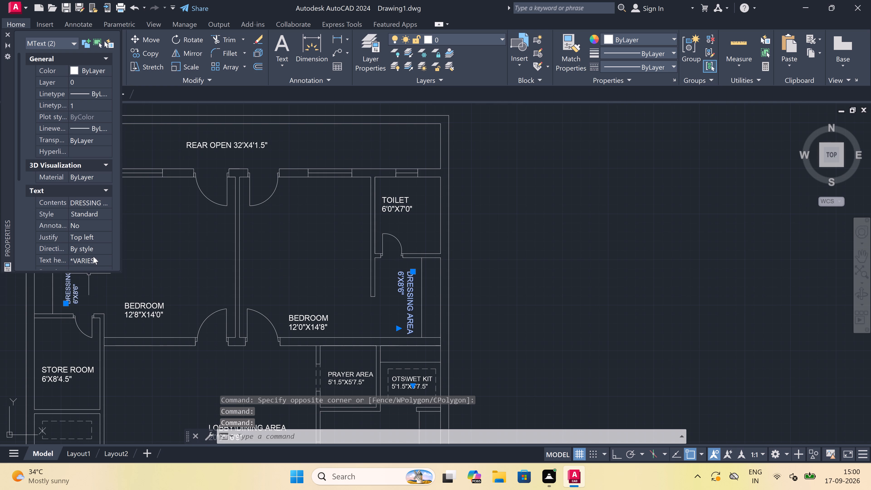
pyautogui.click(95, 260)
pyautogui.press('BackSpace')
pyautogui.press('BackSpace')
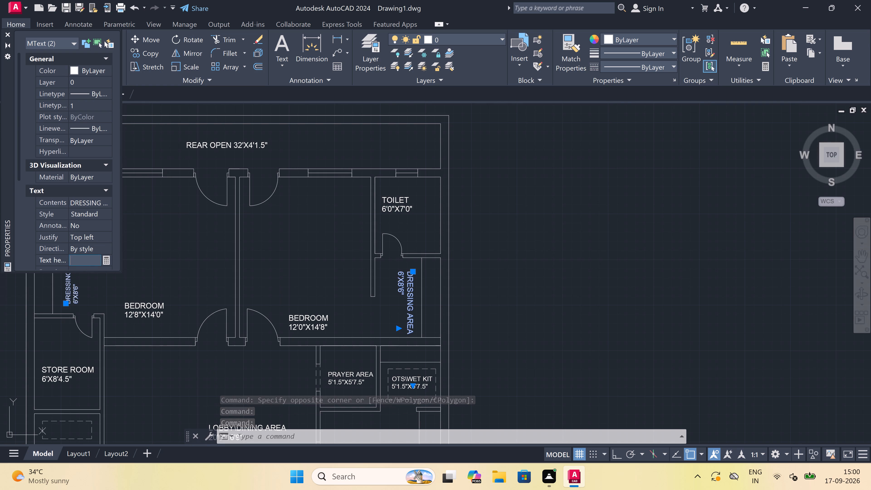
pyautogui.write('5"')
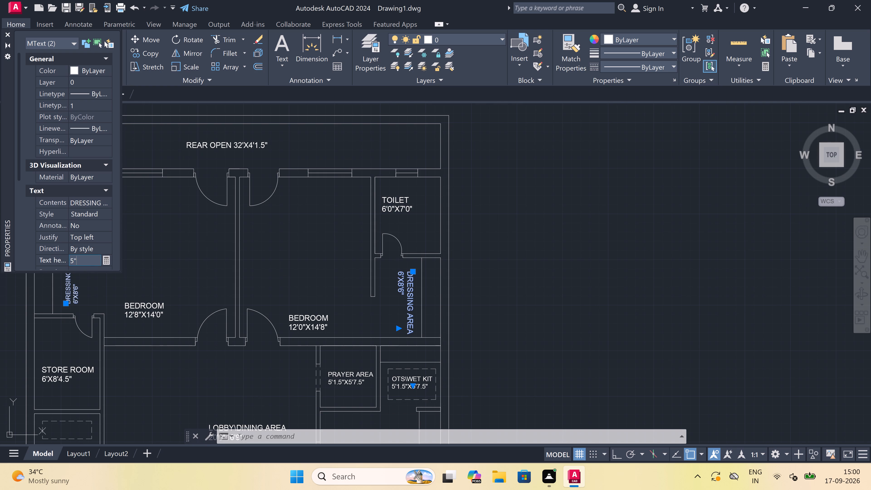
pyautogui.click(173, 245)
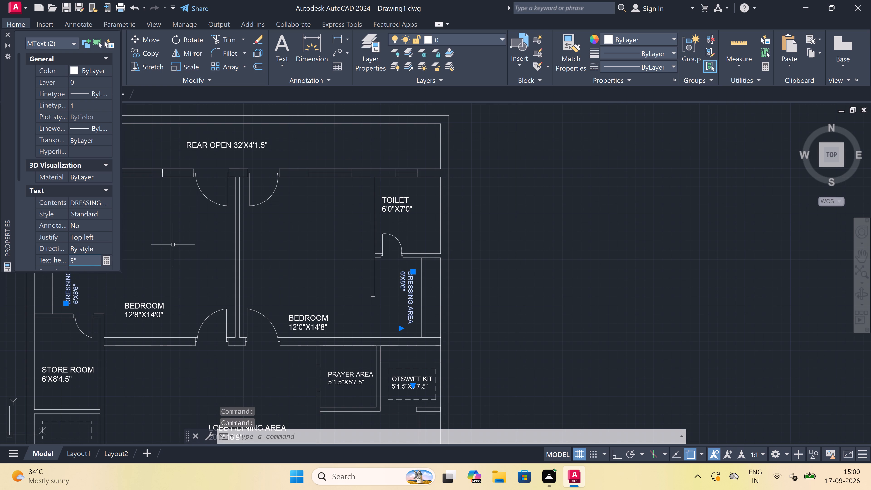
pyautogui.press('Escape')
pyautogui.scroll(-3, 218, 240)
pyautogui.scroll(-2, 197, 247)
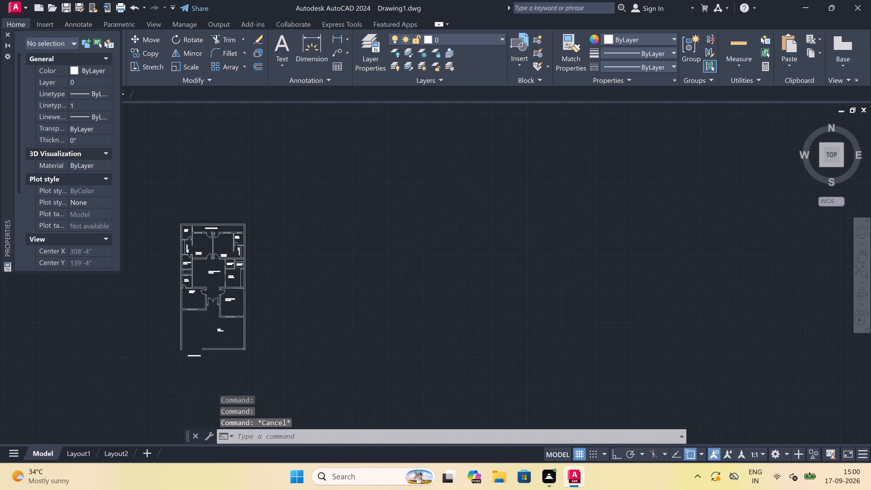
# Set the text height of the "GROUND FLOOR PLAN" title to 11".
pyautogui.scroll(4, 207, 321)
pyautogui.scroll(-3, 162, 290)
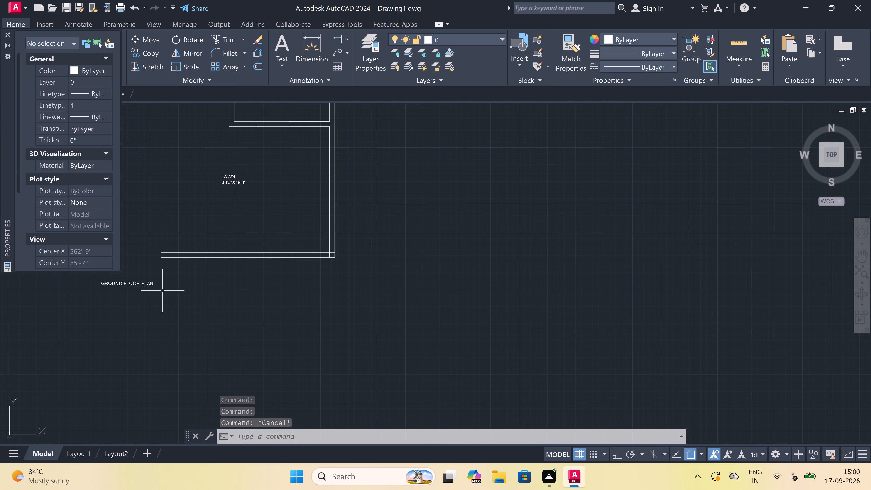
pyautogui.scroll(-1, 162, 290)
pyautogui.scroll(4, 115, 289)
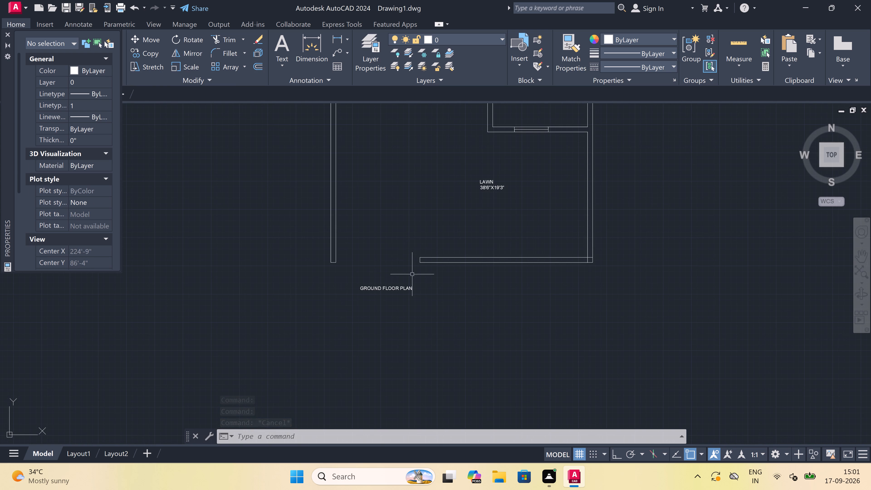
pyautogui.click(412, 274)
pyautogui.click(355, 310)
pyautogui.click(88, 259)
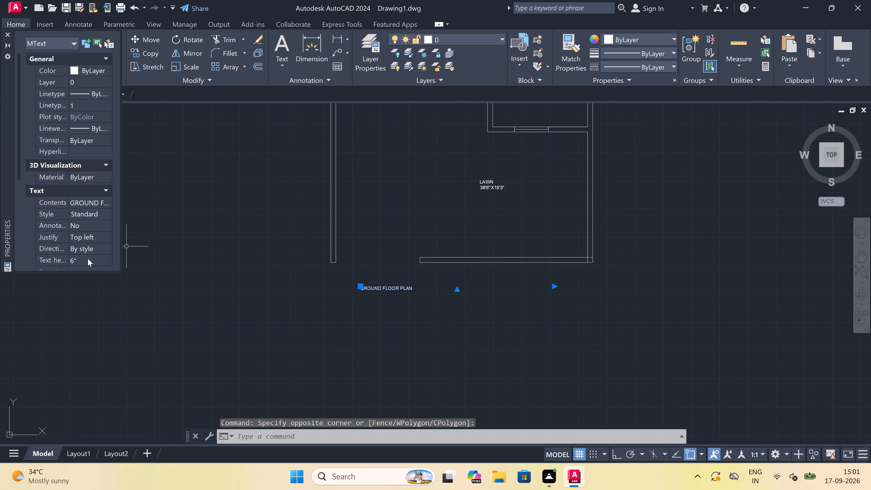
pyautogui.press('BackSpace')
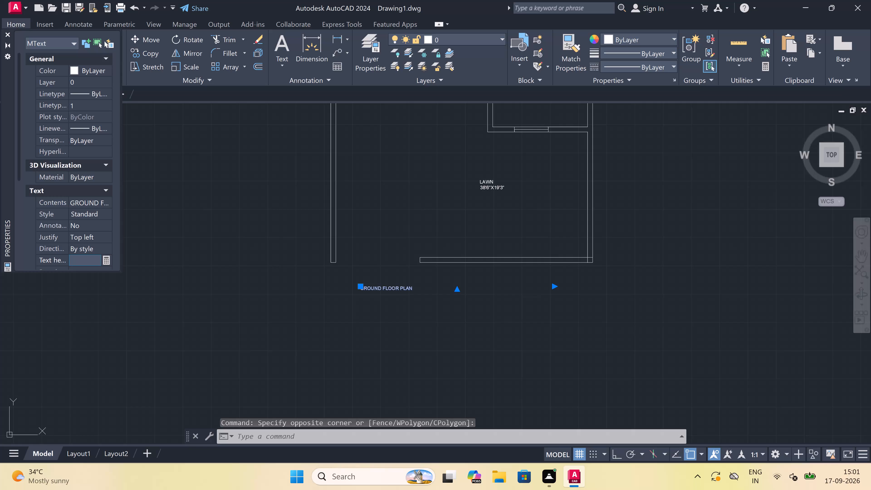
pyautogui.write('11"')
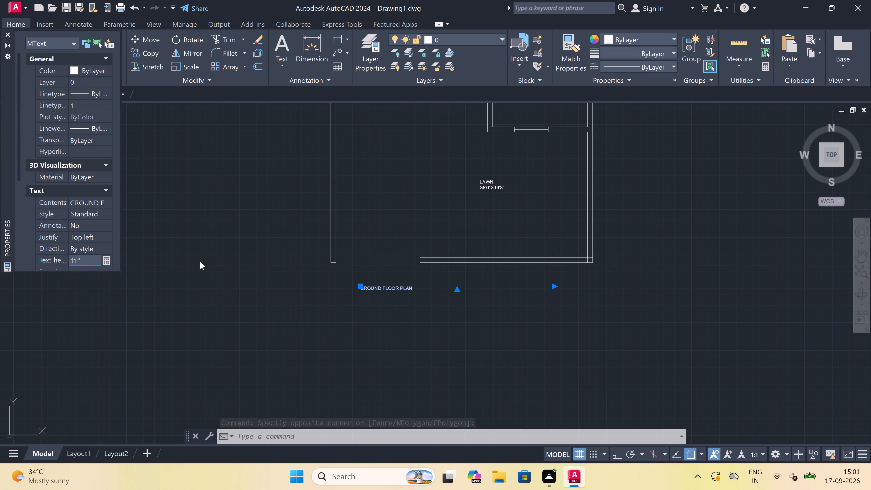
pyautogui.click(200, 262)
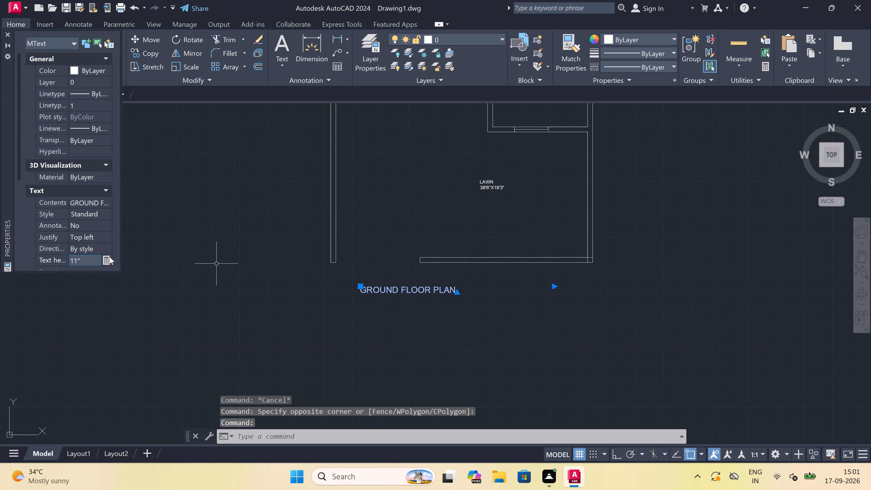
# Set the text height of the "GROUND FLOOR PLAN" title to 1'.
pyautogui.click(85, 257)
pyautogui.press('BackSpace')
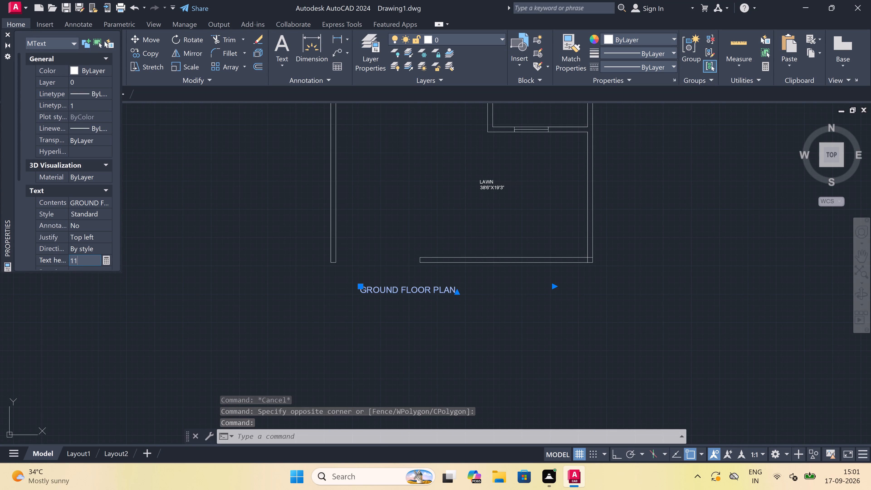
pyautogui.write("1'")
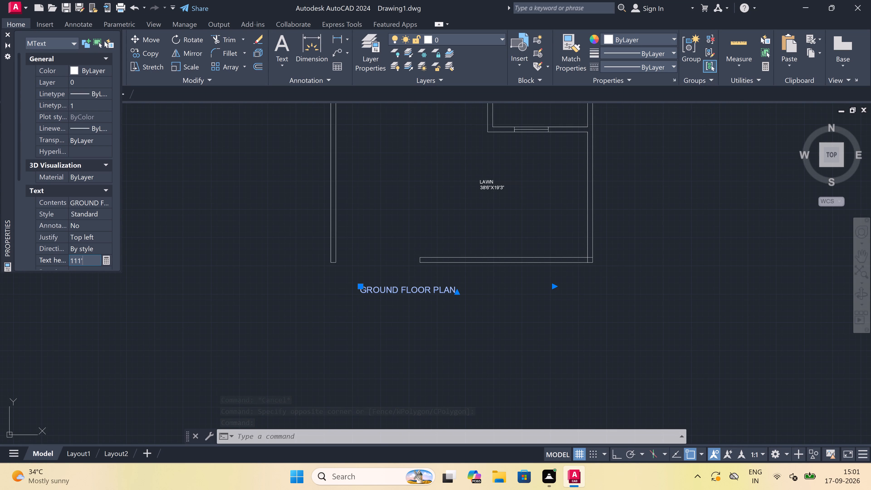
pyautogui.press('BackSpace')
pyautogui.press('BackSpace')
pyautogui.press('BackSpace')
pyautogui.press('BackSpace')
pyautogui.press('BackSpace')
pyautogui.press('BackSpace')
pyautogui.press('BackSpace')
pyautogui.press('BackSpace')
pyautogui.press('BackSpace')
pyautogui.press('BackSpace')
pyautogui.press('BackSpace')
pyautogui.press('BackSpace')
pyautogui.write("1'")
pyautogui.click(165, 207)
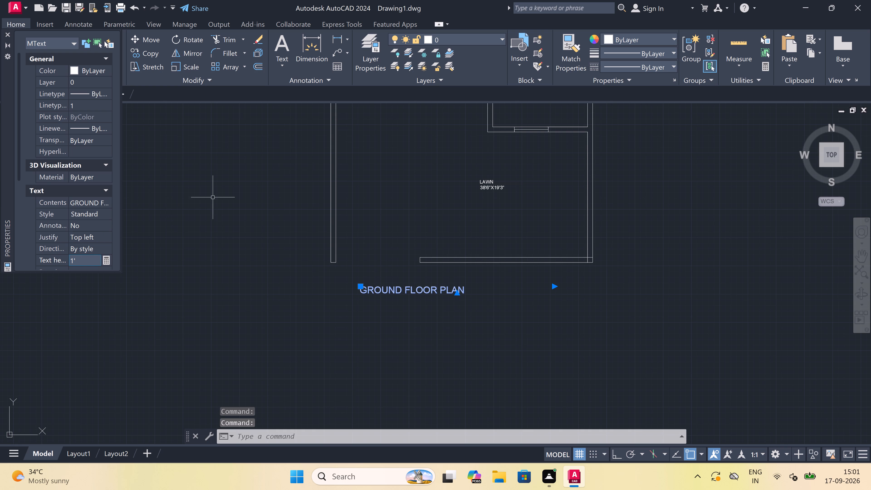
pyautogui.press('Escape')
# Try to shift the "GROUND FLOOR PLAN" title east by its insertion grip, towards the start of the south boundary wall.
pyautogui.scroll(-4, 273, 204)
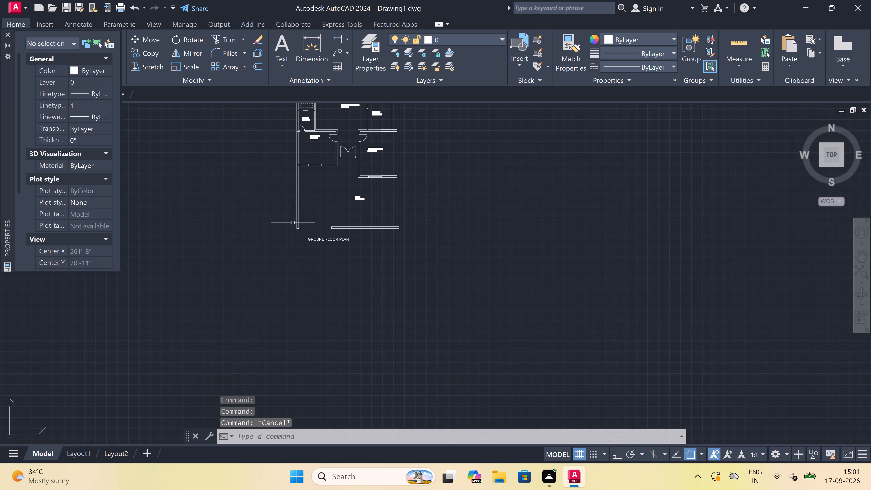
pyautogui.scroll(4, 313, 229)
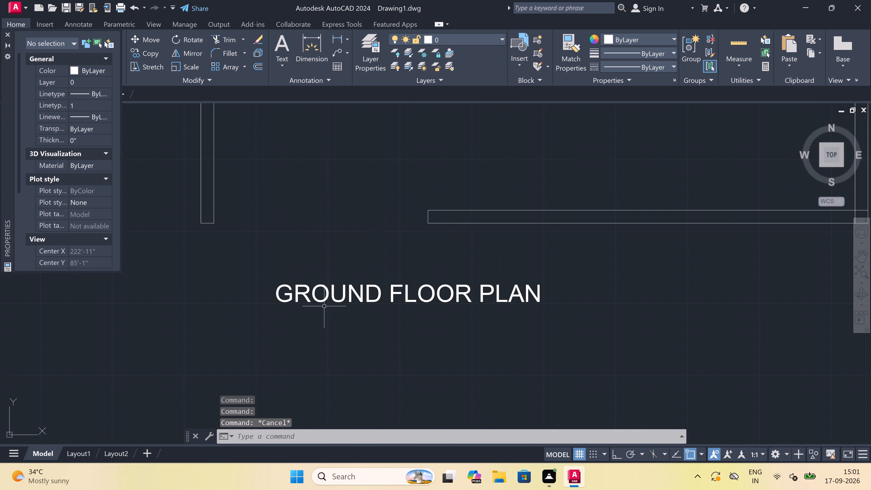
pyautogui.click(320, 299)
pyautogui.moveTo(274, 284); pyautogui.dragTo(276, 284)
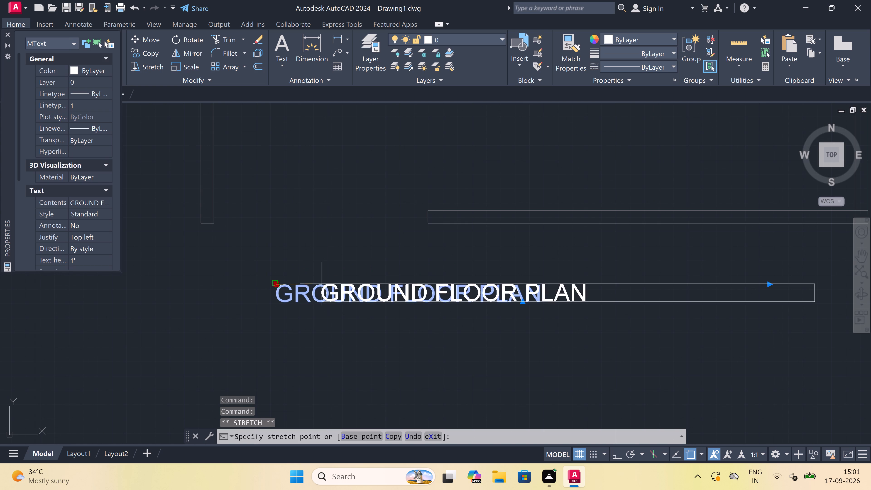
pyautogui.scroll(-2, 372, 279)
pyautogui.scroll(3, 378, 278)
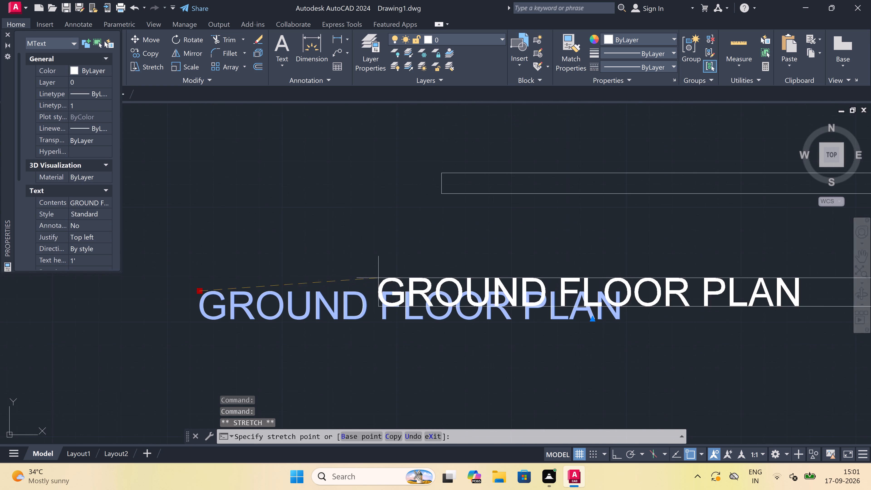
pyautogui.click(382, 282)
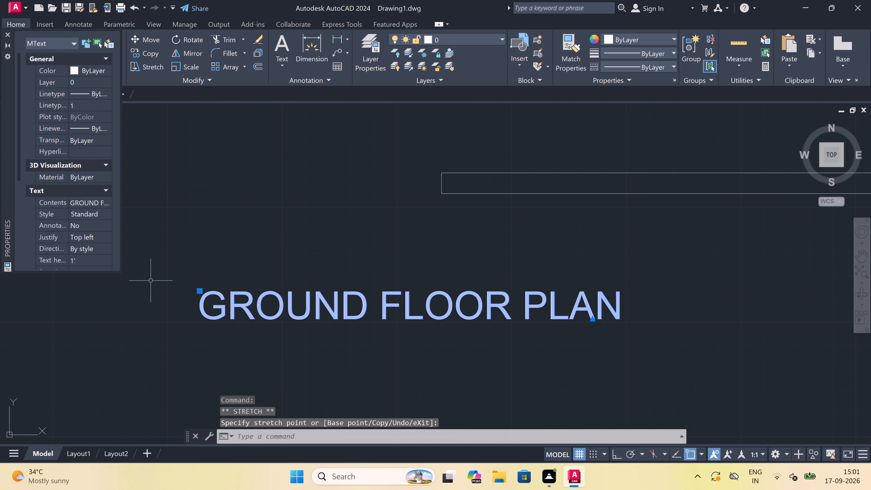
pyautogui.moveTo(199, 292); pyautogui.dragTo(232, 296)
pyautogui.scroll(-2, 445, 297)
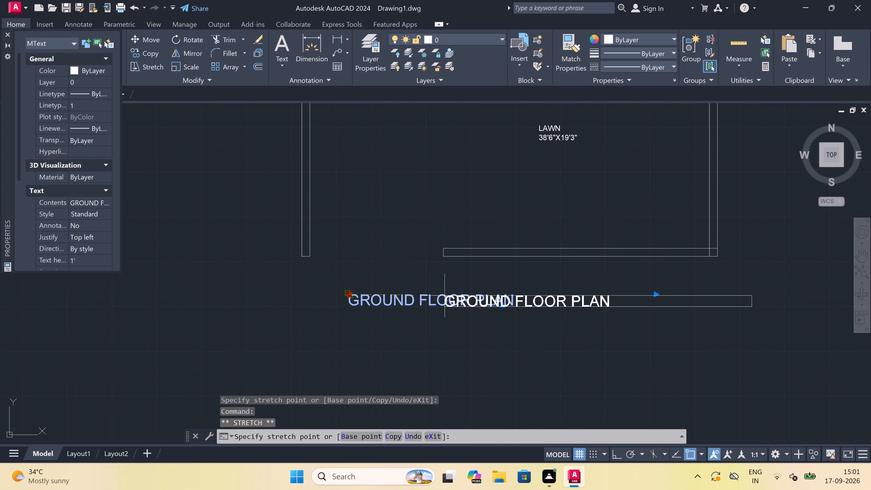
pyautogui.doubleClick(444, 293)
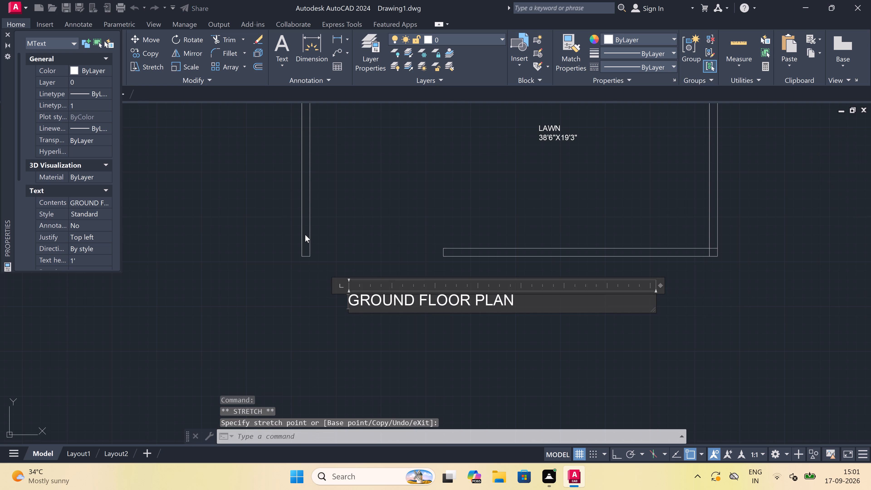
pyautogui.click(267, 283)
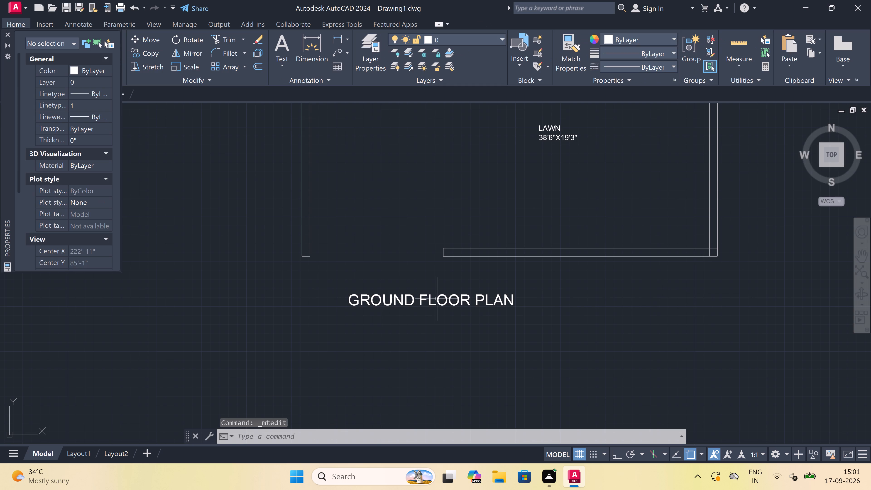
# Move the "GROUND FLOOR PLAN" title so it starts just below the west end of the lawn's south boundary wall.
pyautogui.click(437, 299)
pyautogui.click(146, 34)
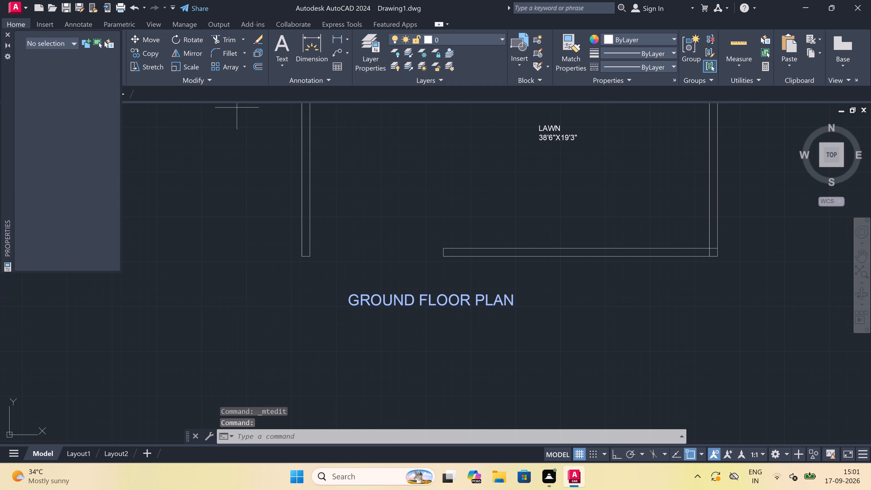
pyautogui.click(435, 299)
pyautogui.click(517, 302)
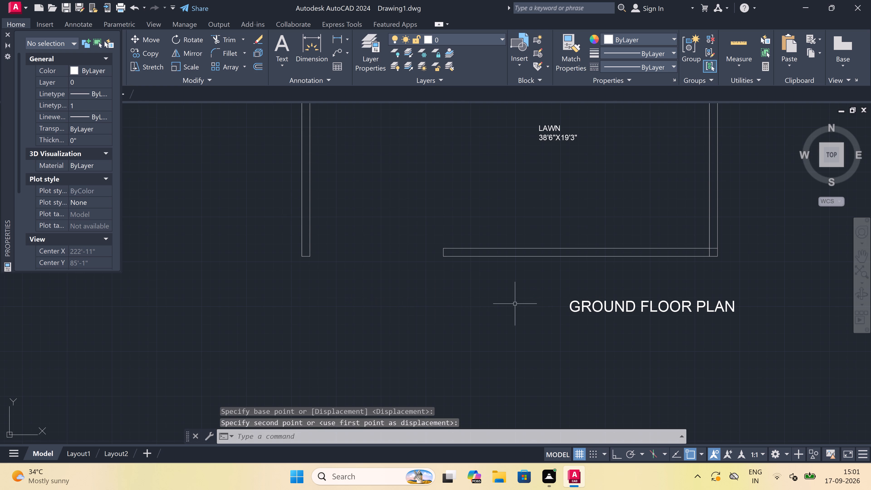
pyautogui.click(611, 304)
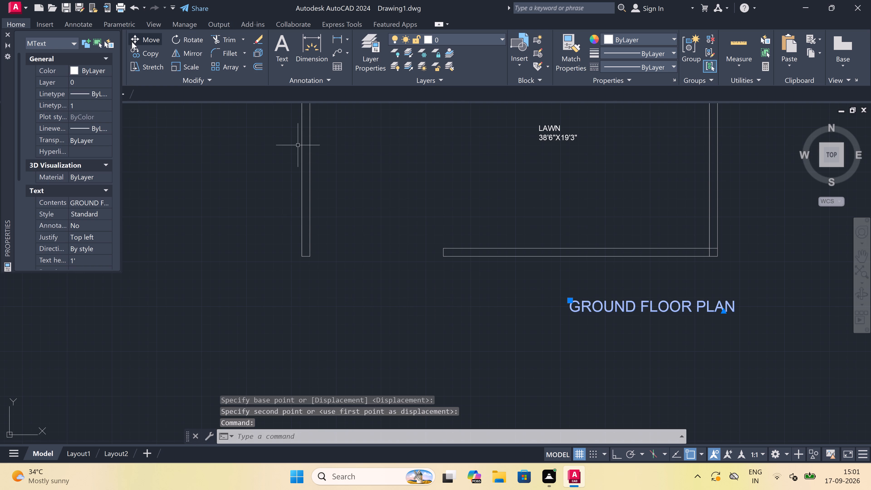
pyautogui.click(132, 42)
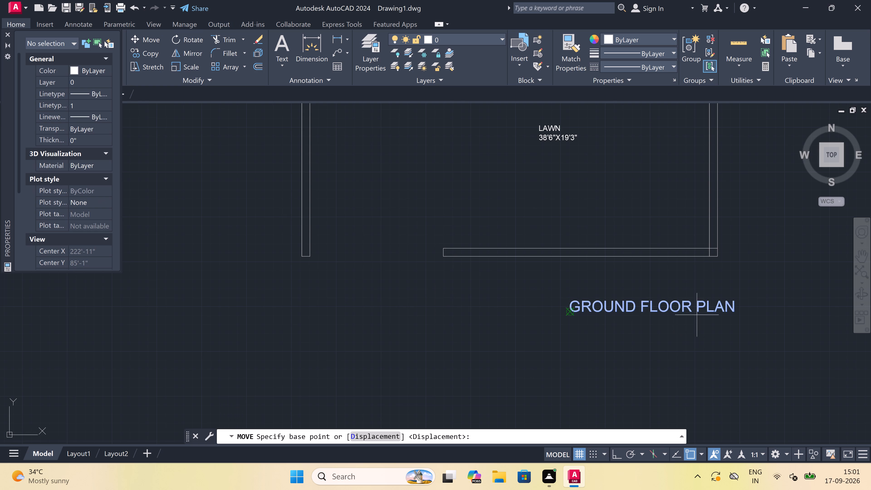
pyautogui.click(690, 304)
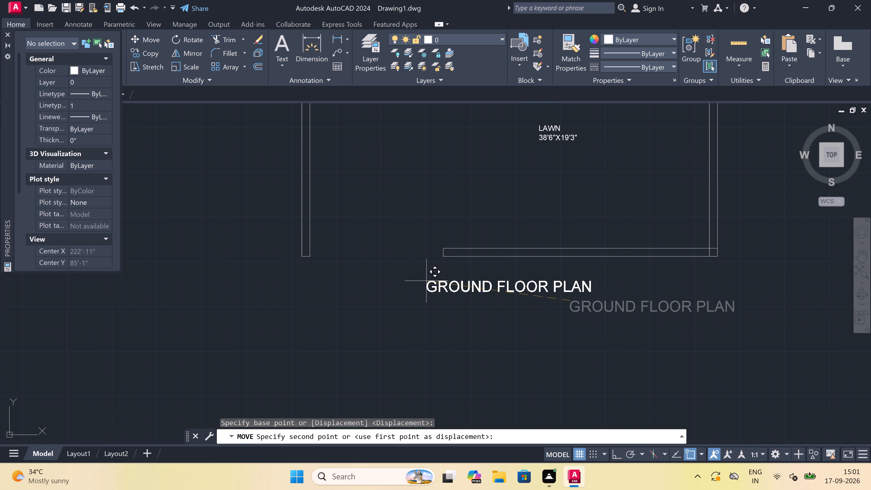
pyautogui.scroll(3, 442, 306)
pyautogui.click(440, 302)
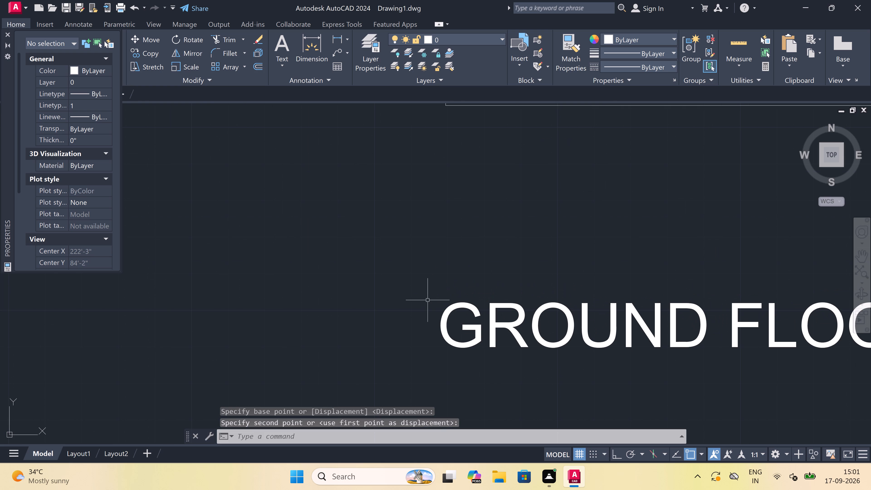
pyautogui.press('Escape')
# With Ortho on, draw a horizontal line about 15'-11" long beneath the "GROUND FLOOR PLAN" title as an underline.
pyautogui.scroll(-5, 410, 288)
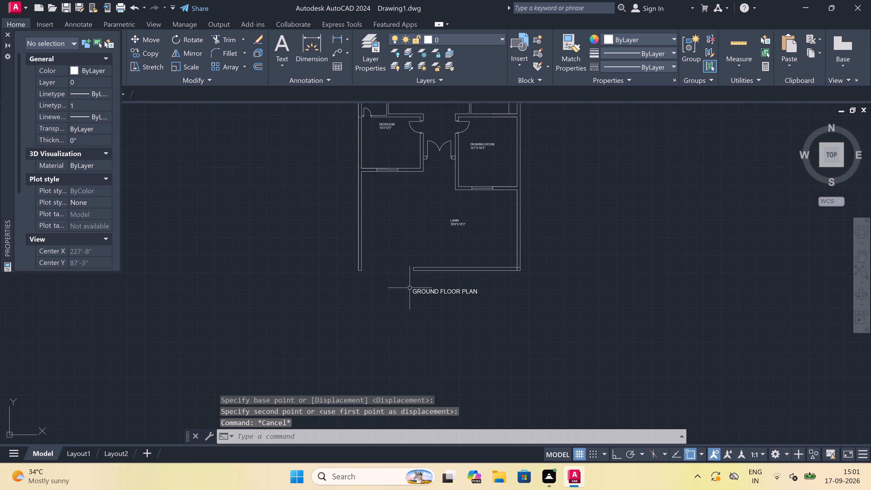
pyautogui.write('L')
pyautogui.press('space')
pyautogui.scroll(2, 416, 299)
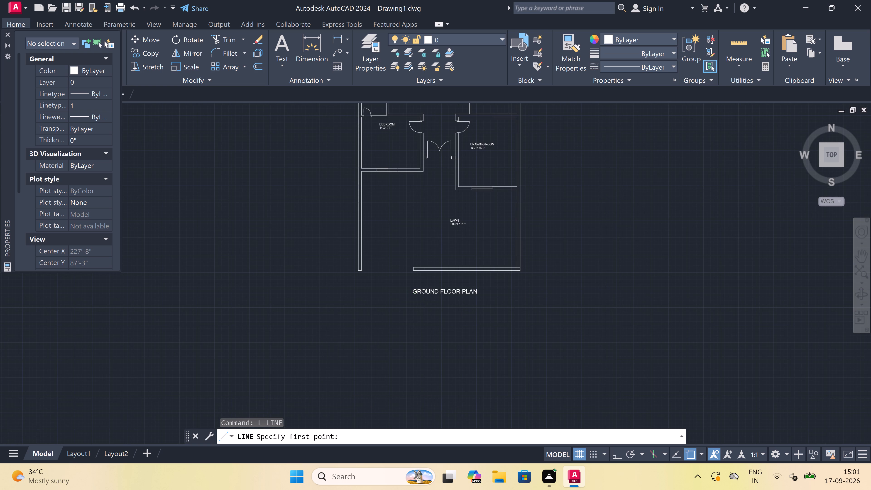
pyautogui.scroll(3, 416, 299)
pyautogui.scroll(4, 372, 283)
pyautogui.moveTo(342, 261); pyautogui.dragTo(345, 262)
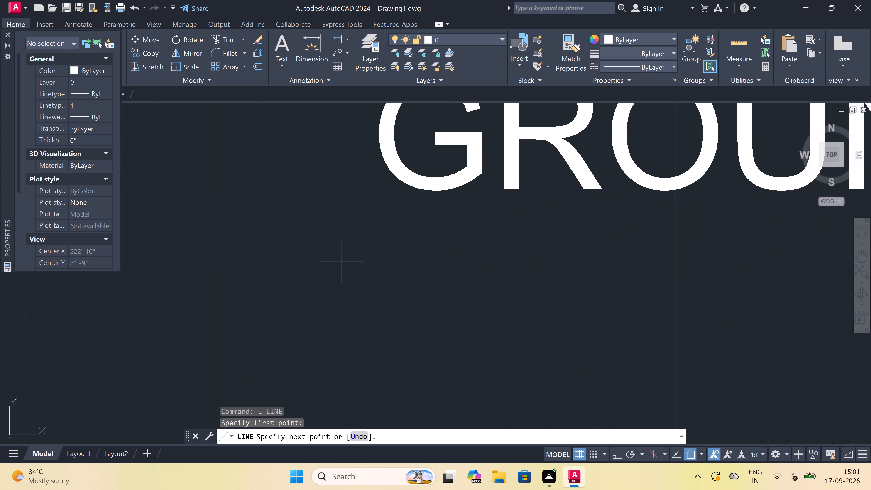
pyautogui.scroll(-4, 530, 266)
pyautogui.press('F8')
pyautogui.scroll(-3, 530, 266)
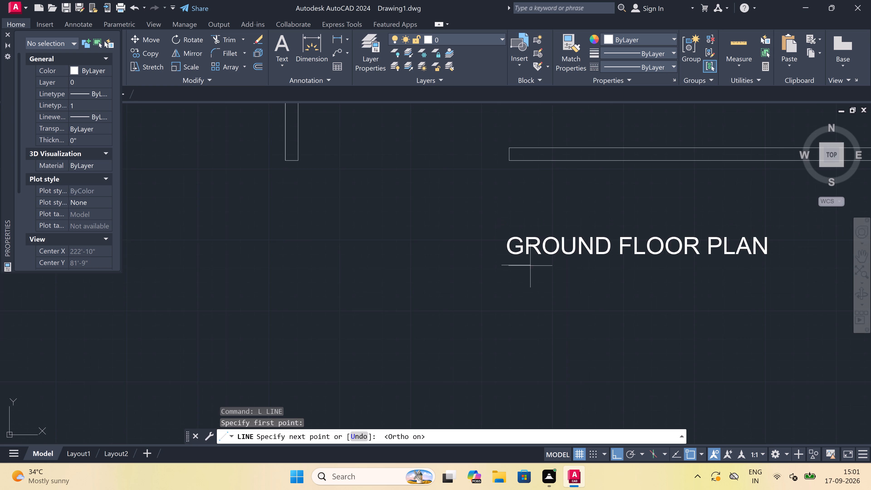
pyautogui.scroll(-2, 530, 266)
pyautogui.scroll(5, 575, 265)
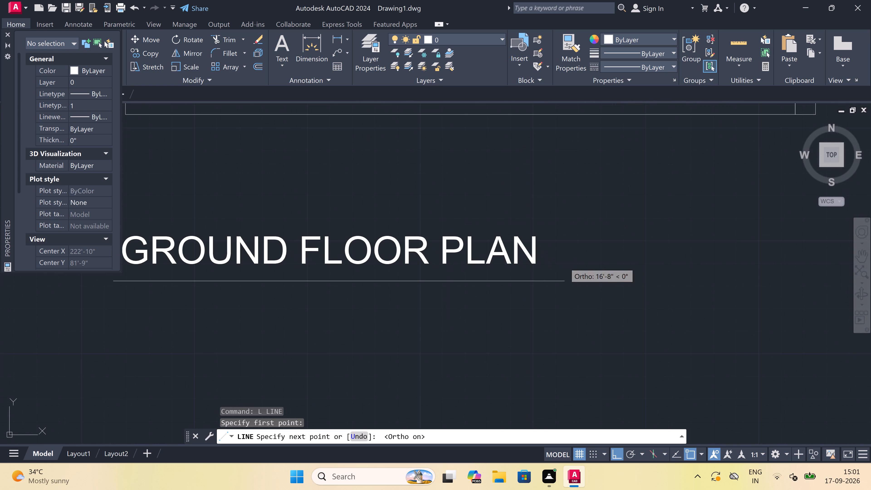
pyautogui.scroll(5, 533, 279)
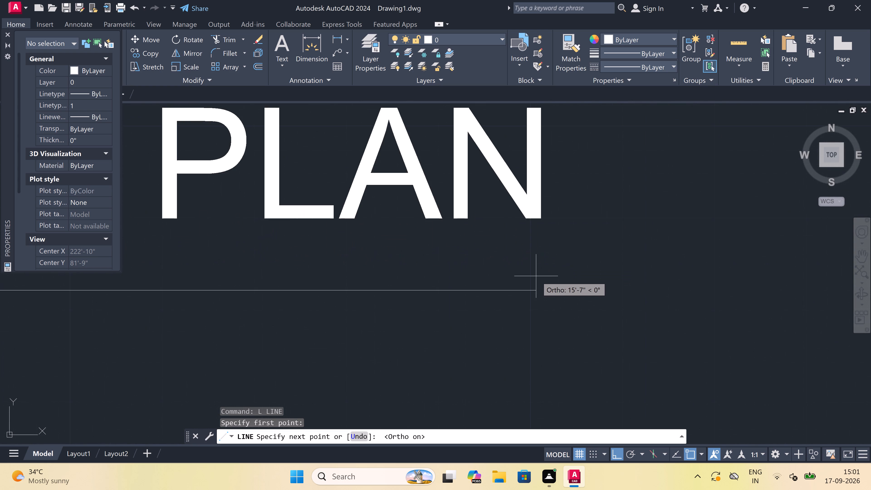
pyautogui.scroll(4, 573, 298)
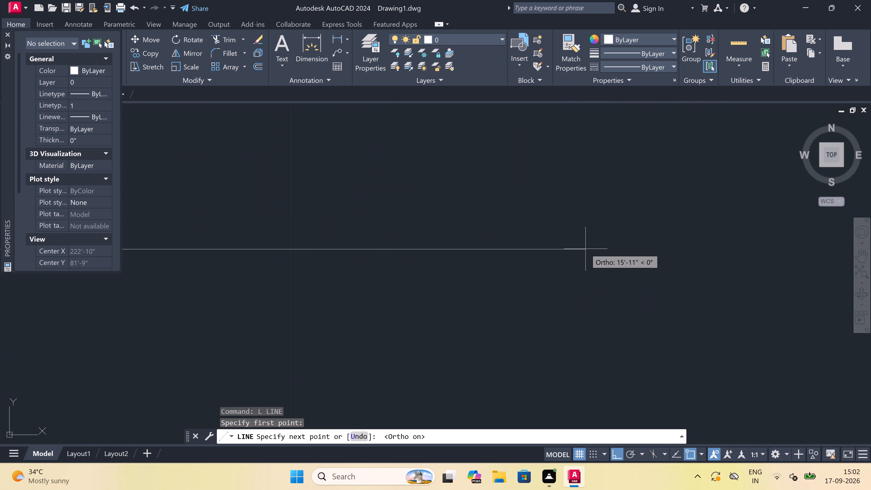
pyautogui.click(585, 249)
pyautogui.press('Escape')
# Set the text height of the lawn's "LAWN 38'6"X19'3"" label to 8".
pyautogui.scroll(-6, 499, 278)
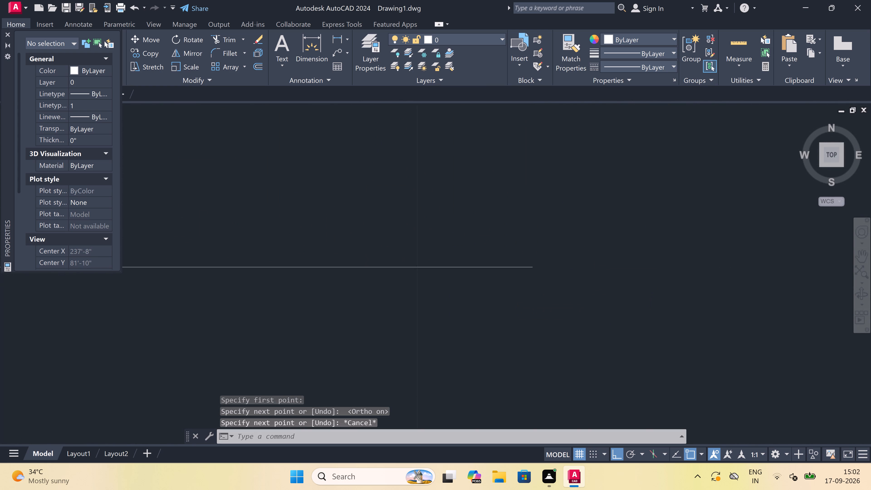
pyautogui.scroll(-11, 496, 274)
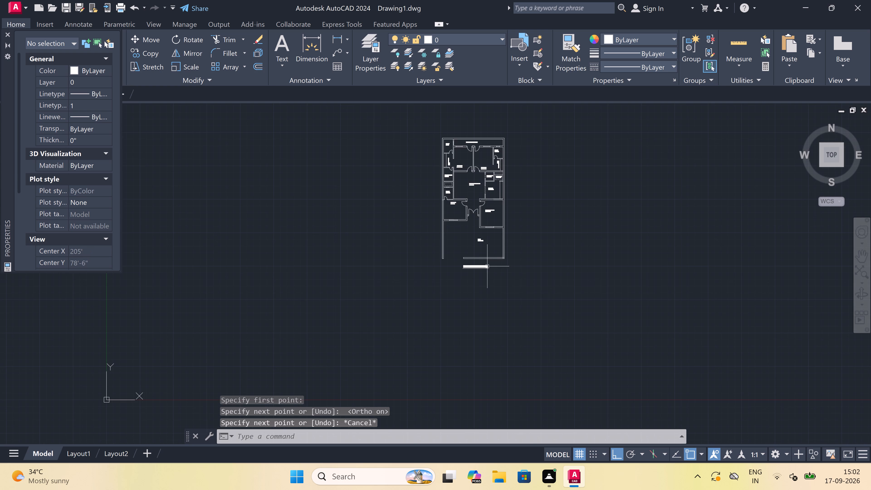
pyautogui.scroll(2, 499, 233)
pyautogui.scroll(2, 402, 254)
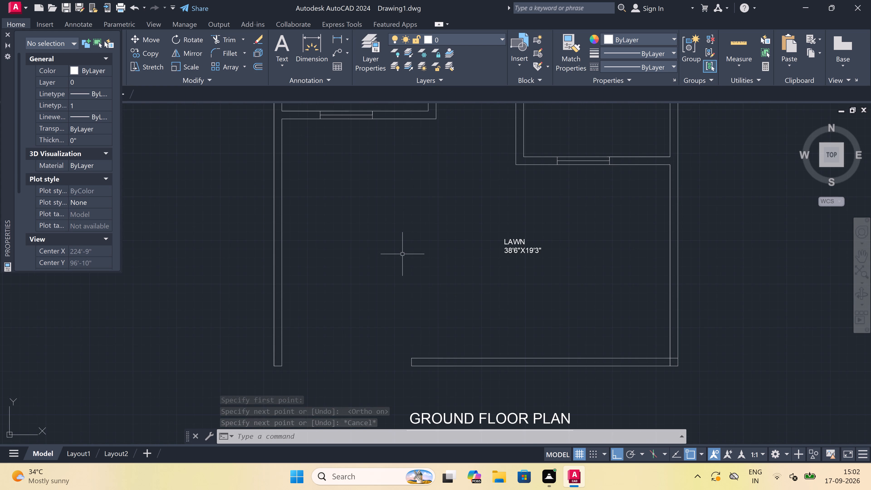
pyautogui.moveTo(526, 230); pyautogui.dragTo(518, 243)
pyautogui.click(478, 283)
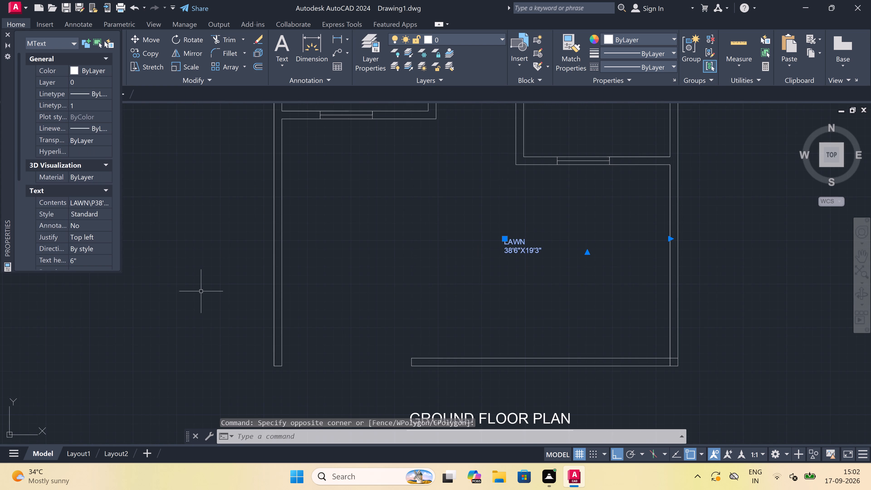
pyautogui.click(108, 262)
pyautogui.press('BackSpace')
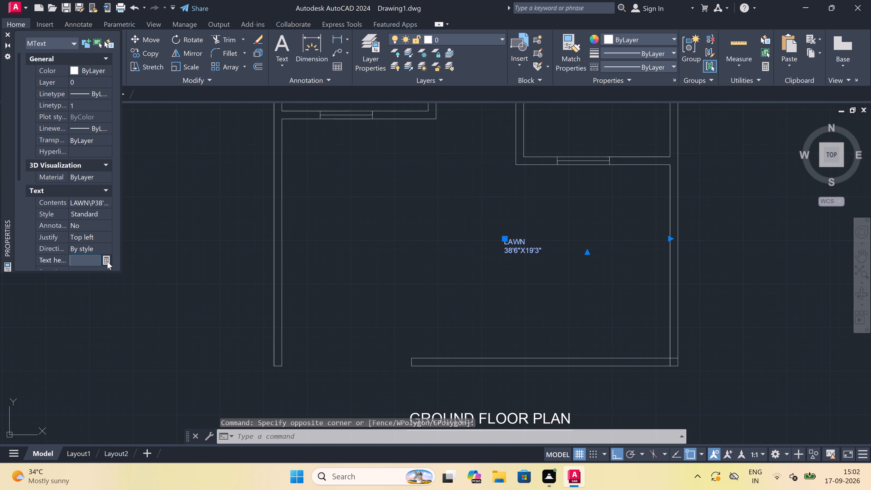
pyautogui.write('8"')
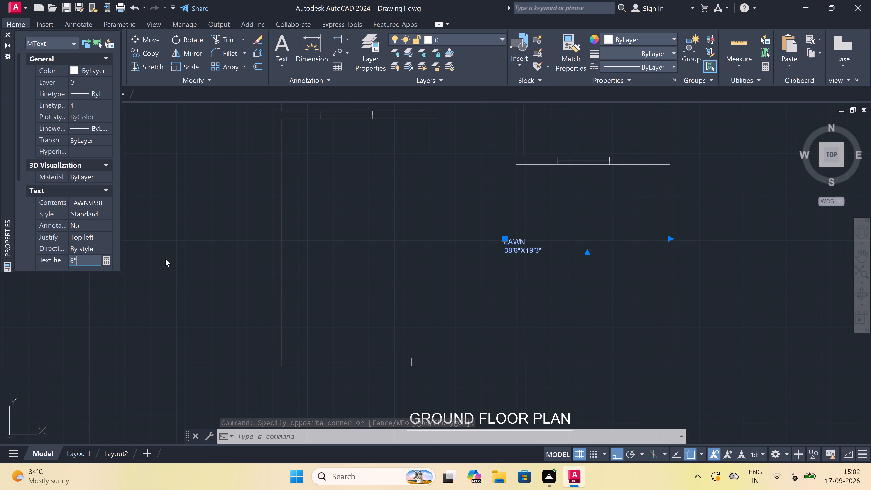
pyautogui.doubleClick(167, 256)
pyautogui.press('Escape')
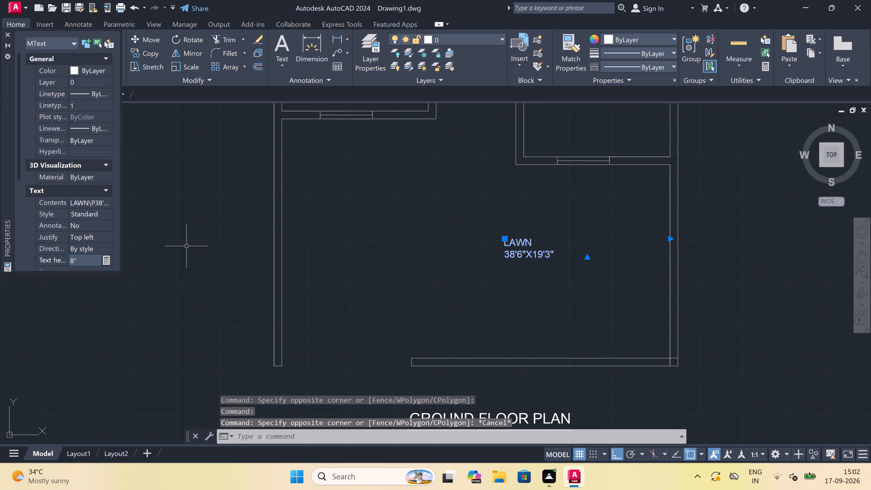
pyautogui.click(7, 34)
# Open the recent drawing "GROUND FLOOR PLAN-2 17-09-26.dwg" as a source of furniture.
pyautogui.click(11, 8)
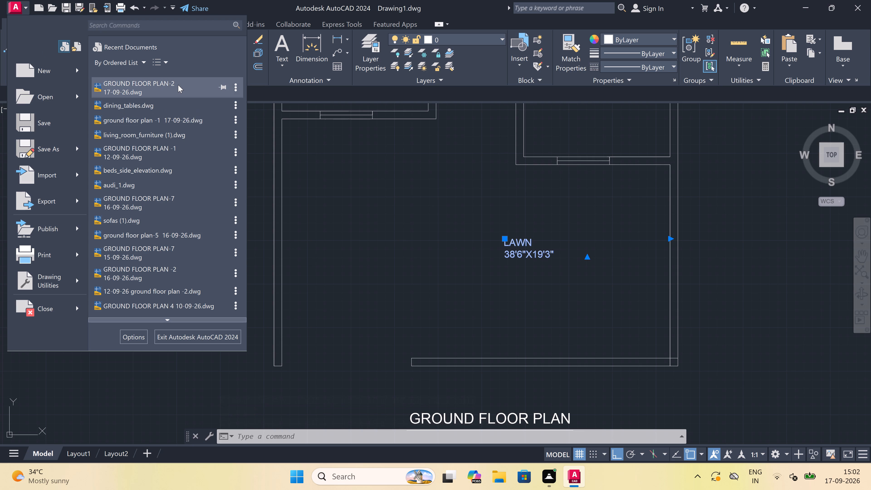
pyautogui.doubleClick(178, 85)
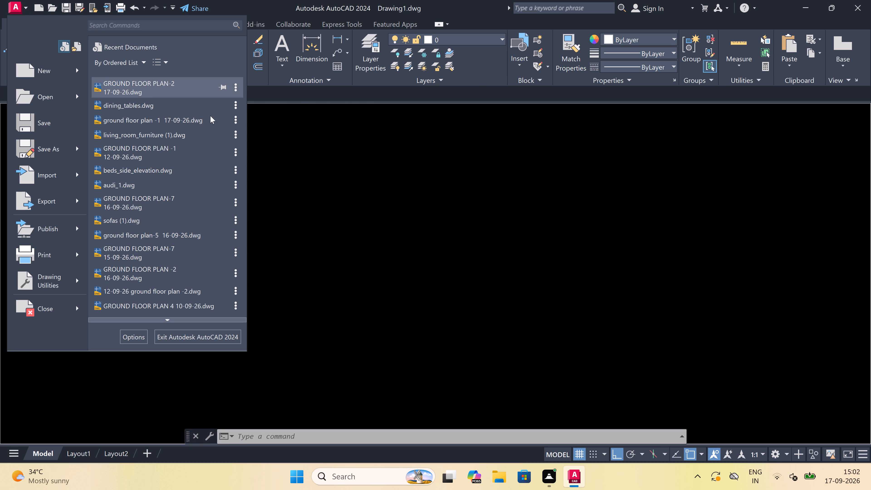
# Copy the 13'0"X13'0" bedroom's bed and label, the dining table set and the north-east toilet's WC to the clipboard.
pyautogui.scroll(-3, 418, 239)
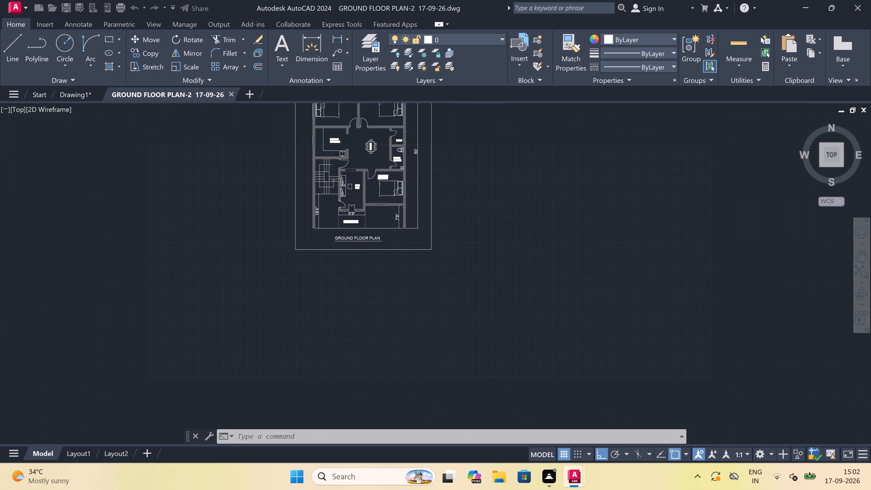
pyautogui.scroll(-1, 418, 239)
pyautogui.scroll(4, 406, 206)
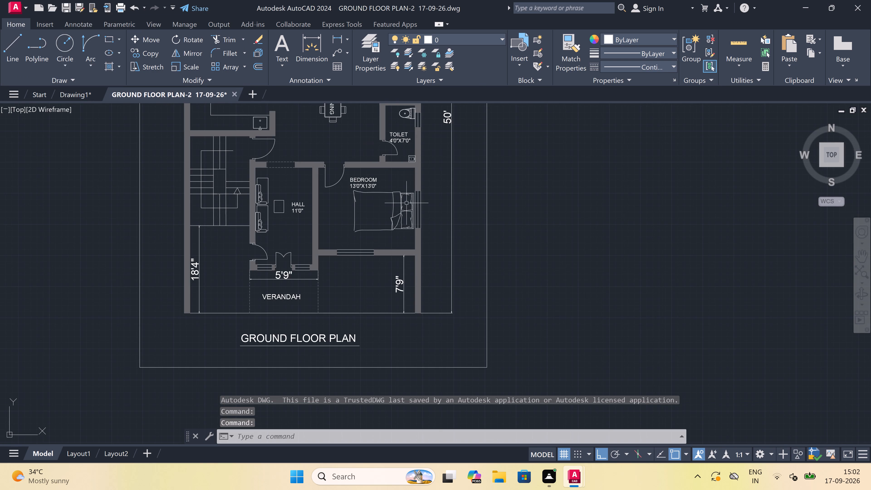
pyautogui.scroll(5, 408, 197)
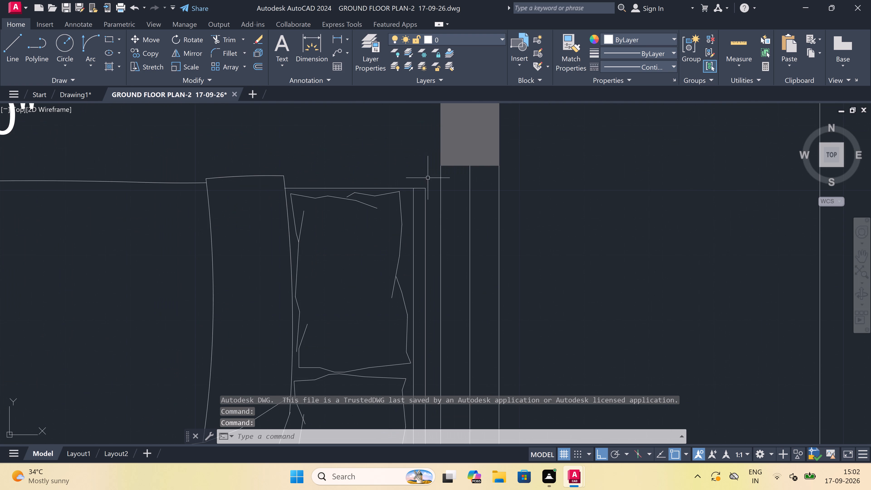
pyautogui.click(428, 129)
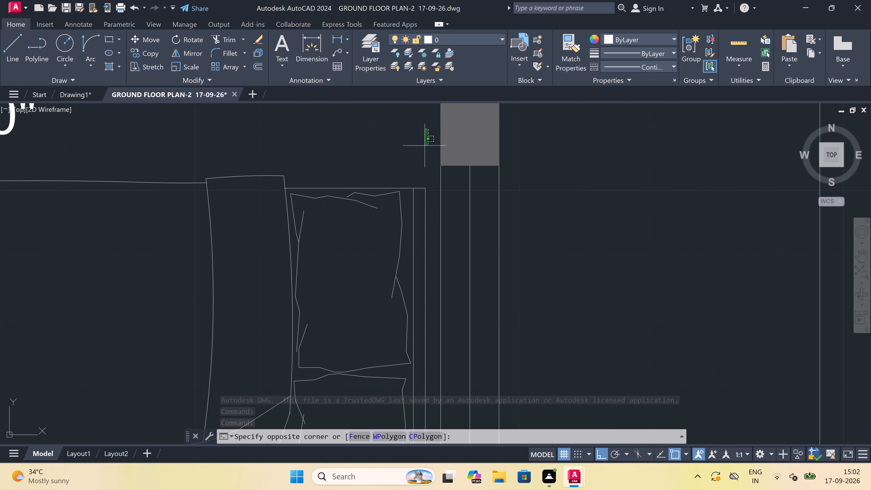
pyautogui.scroll(-4, 415, 173)
pyautogui.scroll(4, 367, 252)
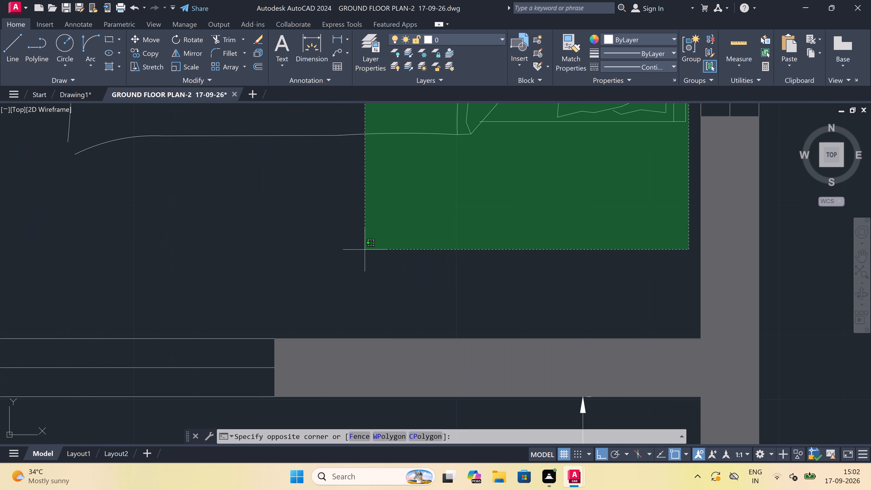
pyautogui.scroll(-3, 344, 249)
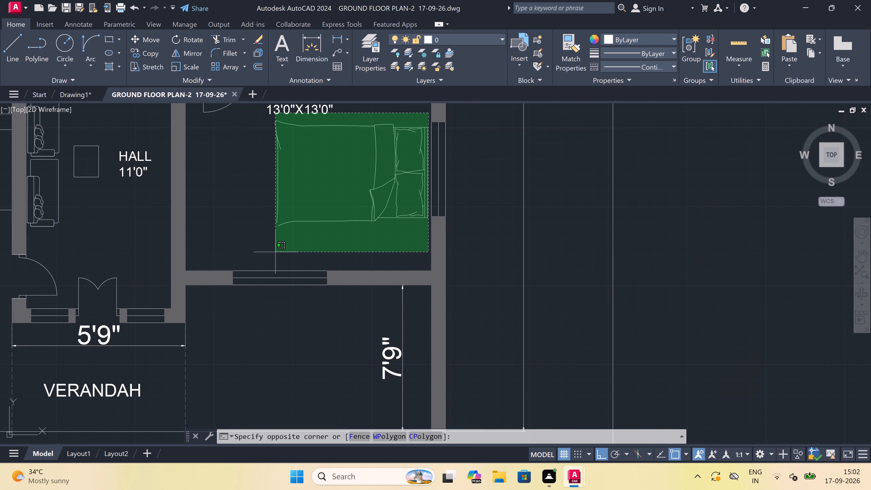
pyautogui.click(274, 252)
pyautogui.scroll(-2, 282, 229)
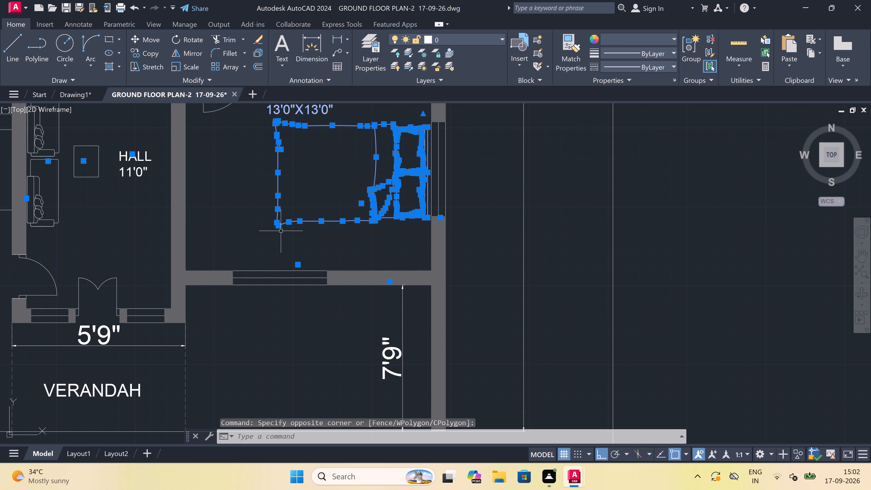
pyautogui.scroll(-1, 282, 229)
pyautogui.scroll(4, 206, 205)
pyautogui.scroll(-2, 280, 218)
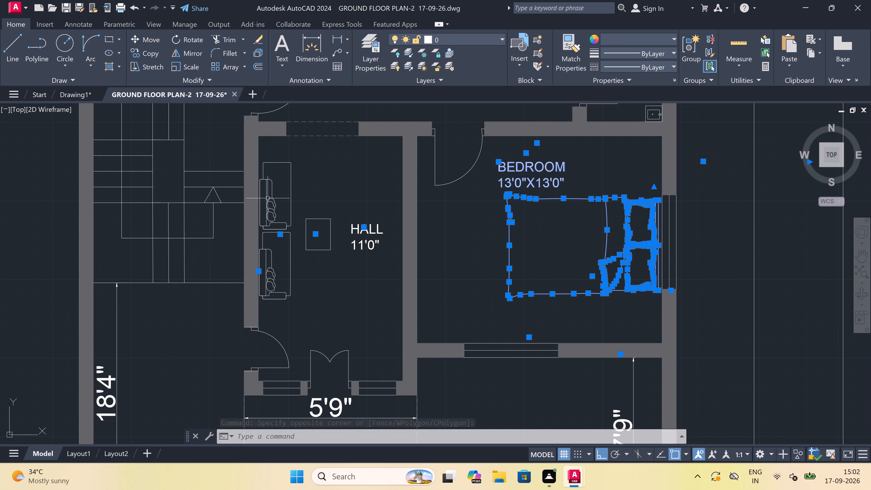
pyautogui.scroll(-2, 285, 223)
pyautogui.scroll(4, 300, 189)
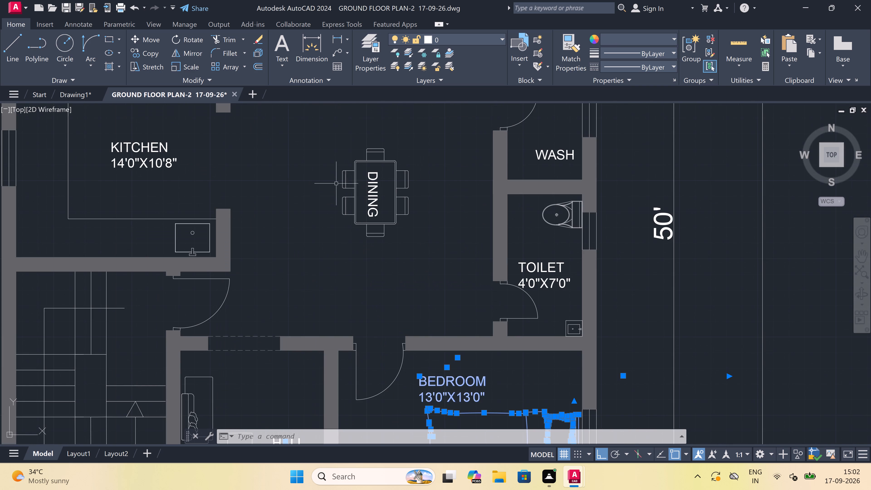
pyautogui.moveTo(437, 135); pyautogui.dragTo(432, 143)
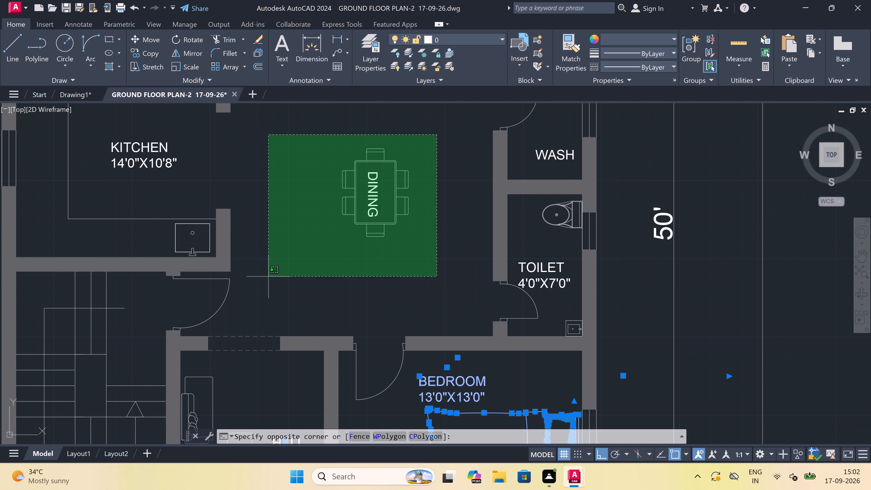
pyautogui.click(269, 275)
pyautogui.scroll(-3, 269, 275)
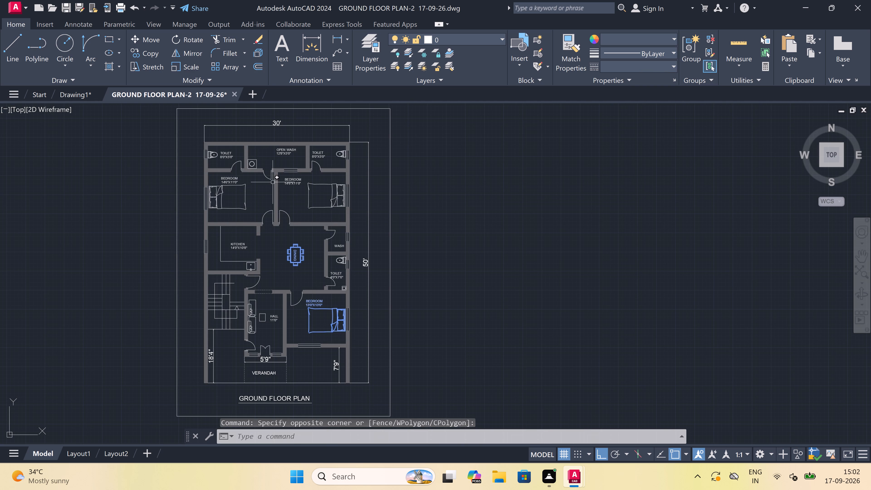
pyautogui.scroll(4, 342, 149)
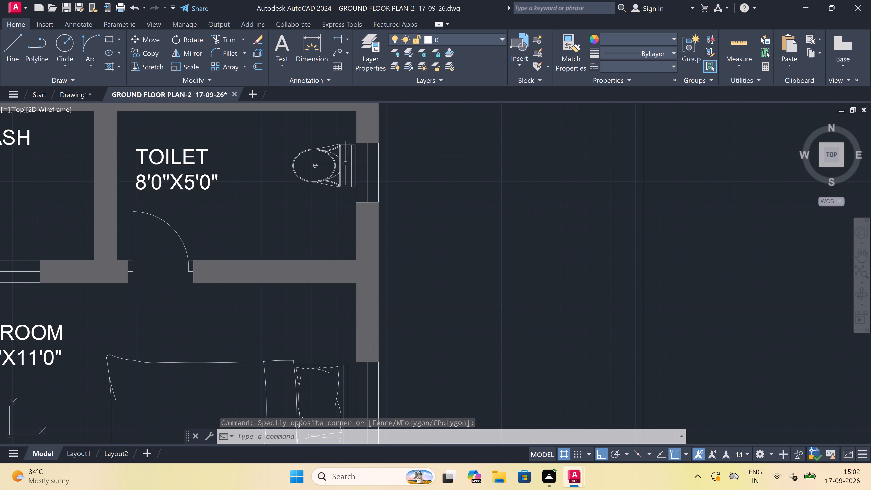
pyautogui.scroll(2, 345, 164)
pyautogui.moveTo(331, 149); pyautogui.dragTo(324, 155)
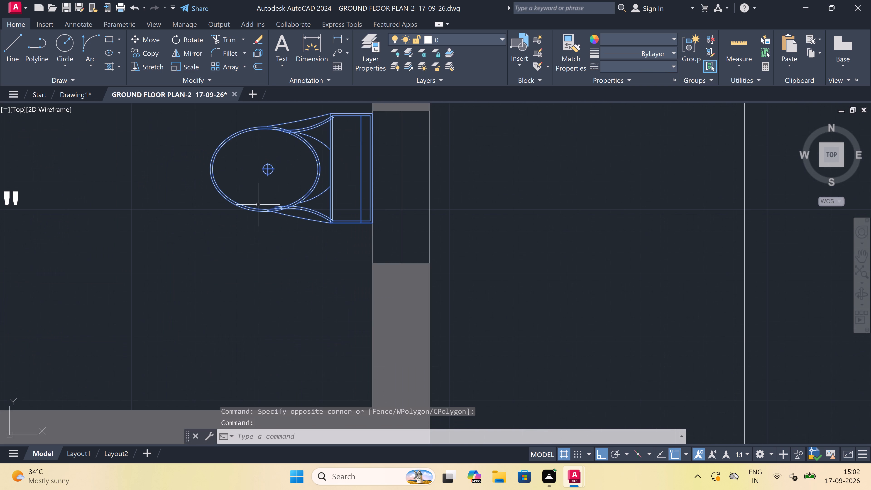
pyautogui.hotkey('ctrl', 'c')
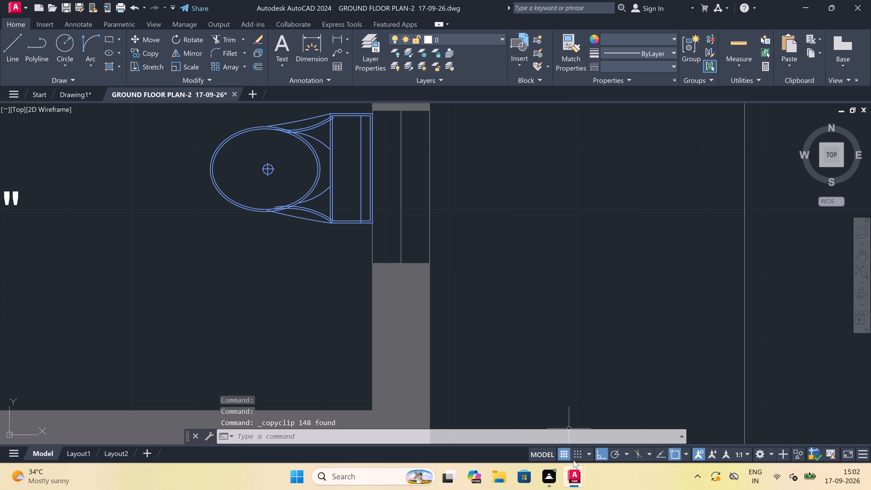
# Switch to Drawing1 and paste the copied bed, dining set and WC in the empty space west of the floor plan.
pyautogui.click(509, 404)
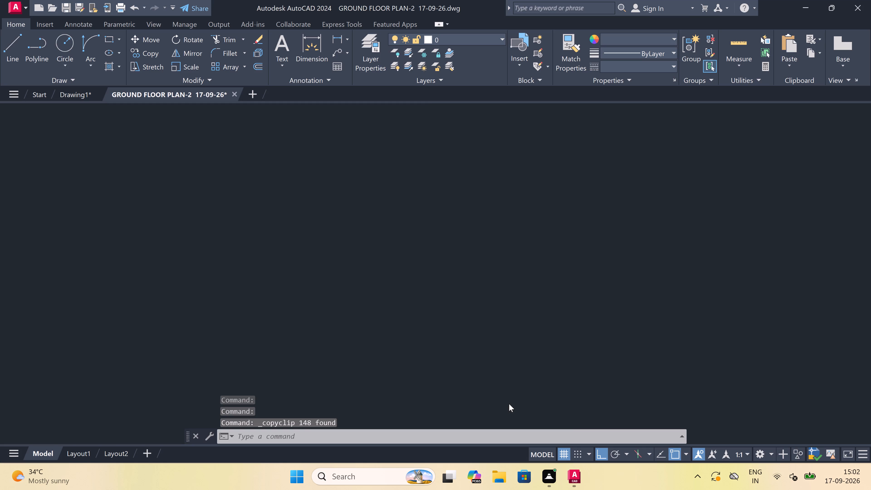
pyautogui.hotkey('ctrl', 'v')
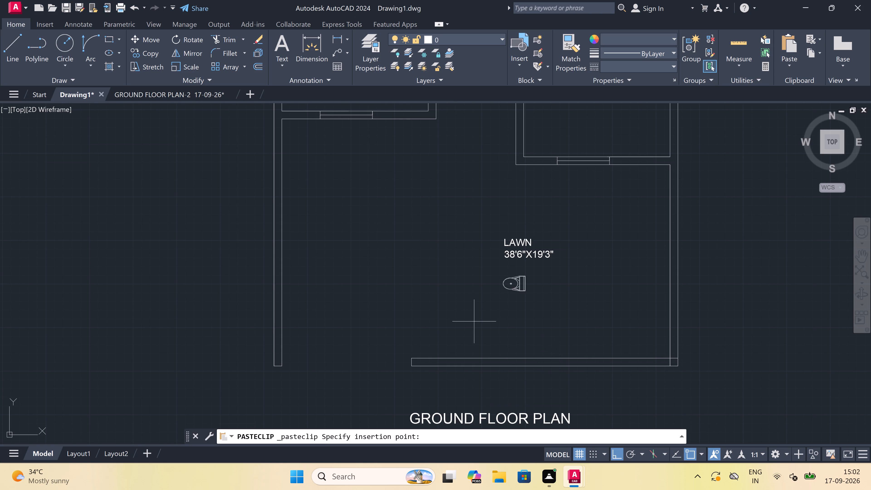
pyautogui.scroll(-6, 355, 168)
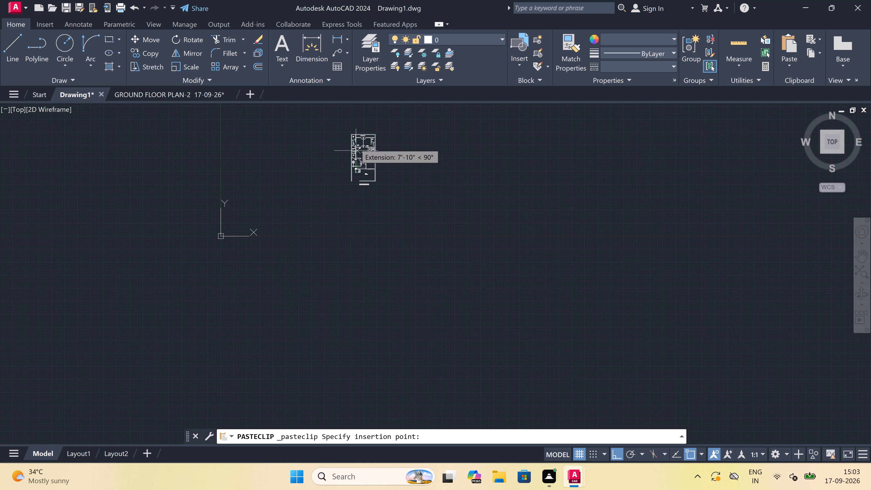
pyautogui.scroll(4, 356, 120)
pyautogui.scroll(-1, 330, 160)
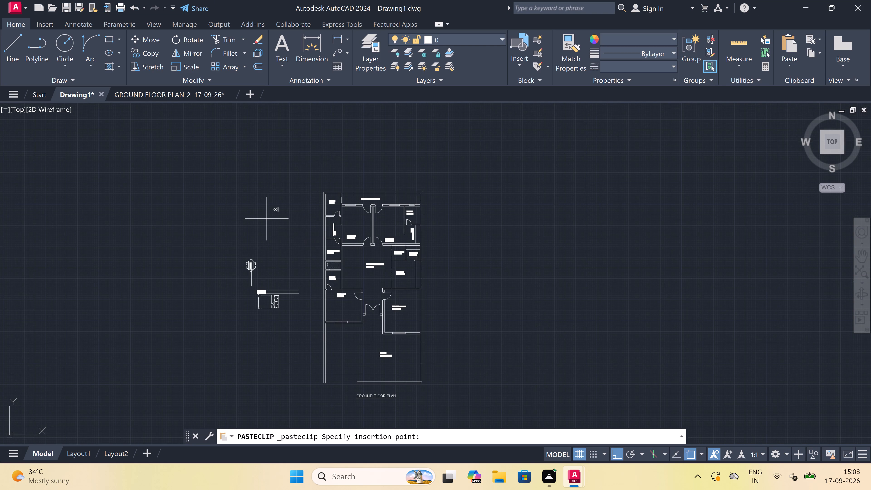
pyautogui.click(267, 219)
# Move the pasted dining table set with its "DINING" text into the lobby/dining area, just west of that room's label.
pyautogui.scroll(2, 230, 295)
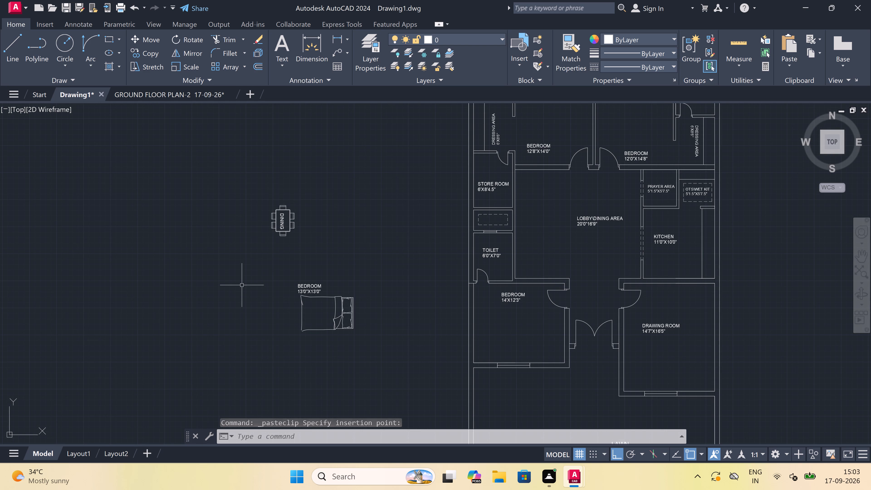
pyautogui.scroll(1, 596, 250)
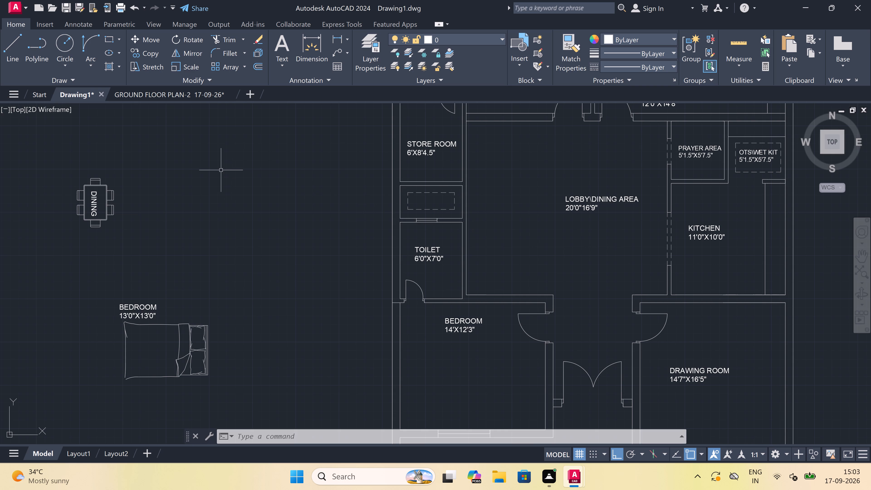
pyautogui.moveTo(204, 154); pyautogui.dragTo(198, 156)
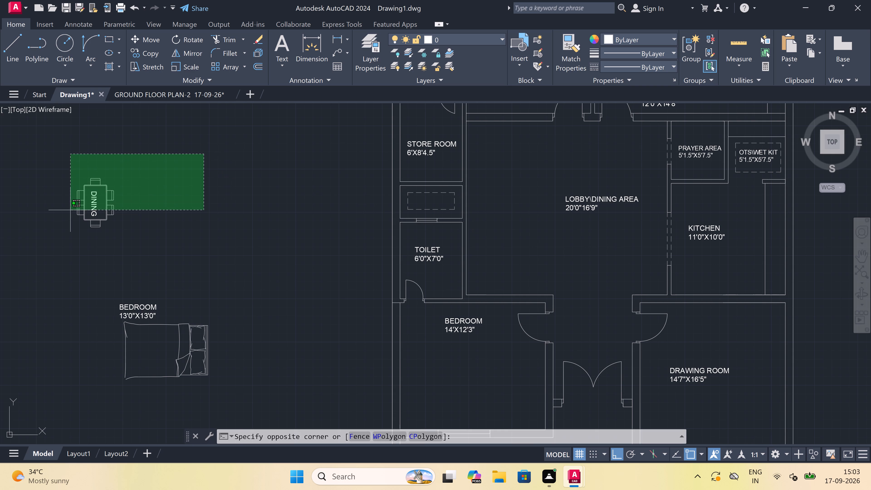
pyautogui.click(58, 228)
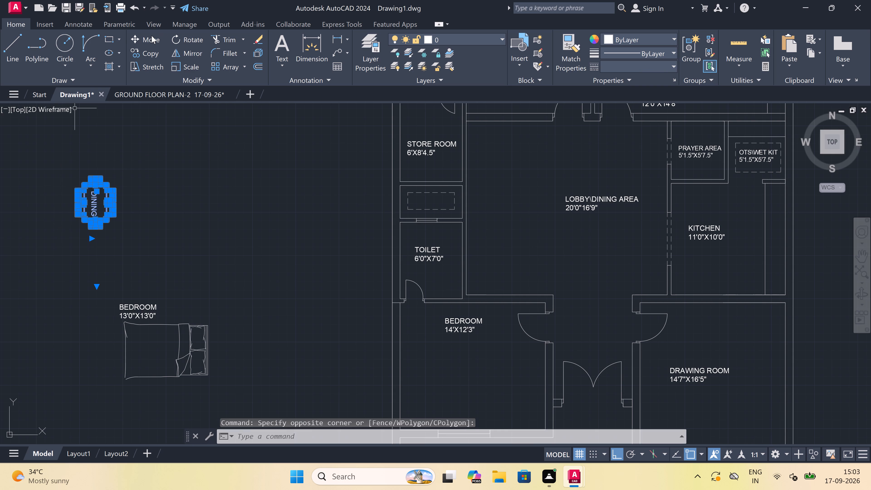
pyautogui.click(152, 36)
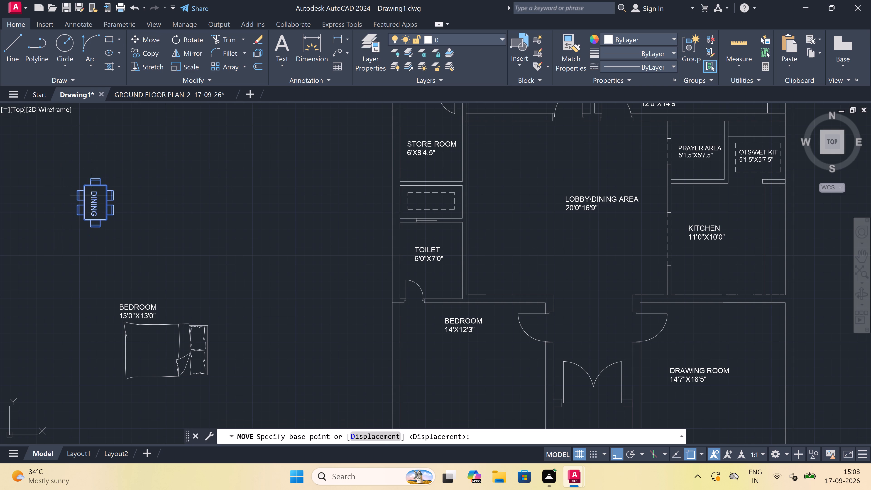
pyautogui.click(93, 196)
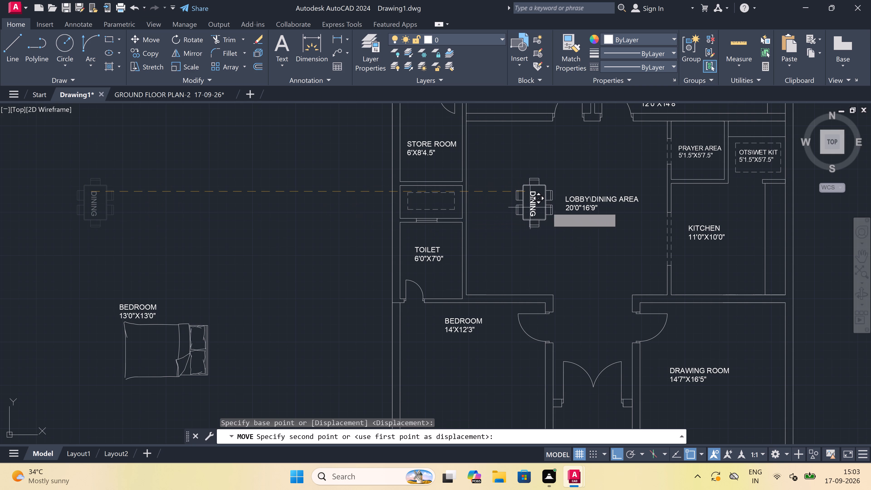
pyautogui.click(538, 207)
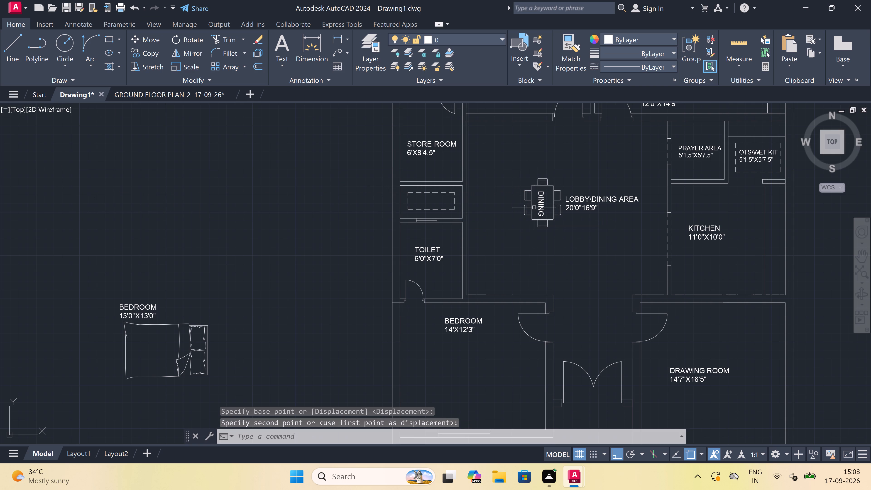
pyautogui.scroll(3, 535, 201)
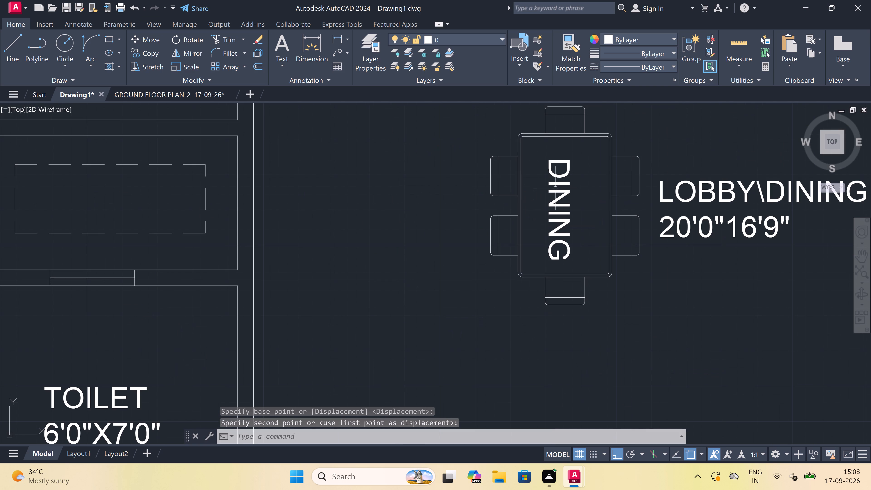
# Delete the "DINING" text from the dining table in the lobby/dining area.
pyautogui.click(556, 187)
pyautogui.click(554, 186)
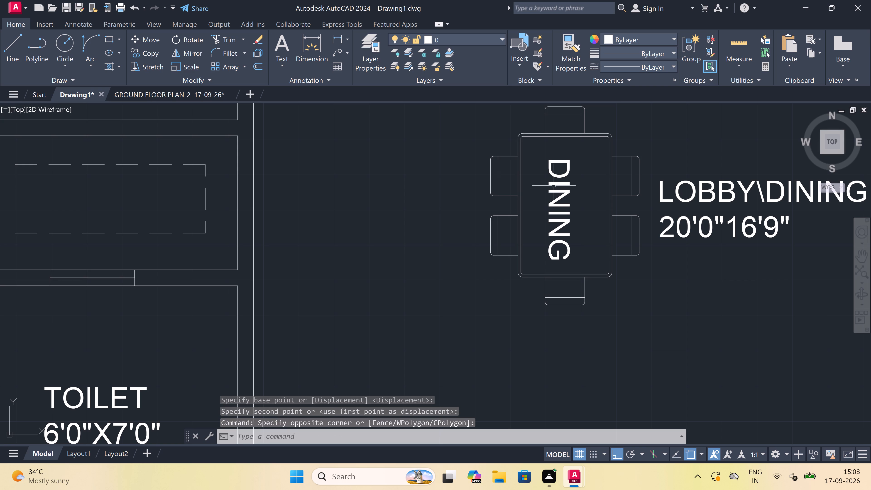
pyautogui.click(554, 186)
pyautogui.click(553, 181)
pyautogui.press('Delete')
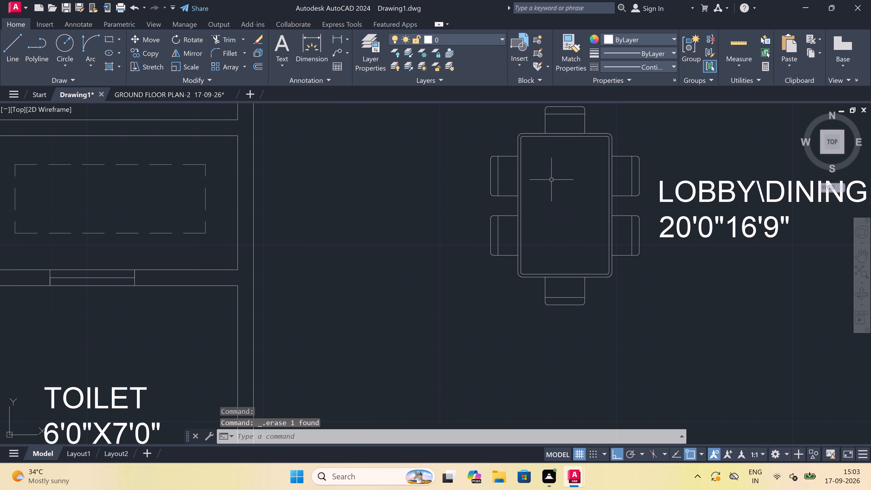
# Delete the "BEDROOM 13'0"X13'0"" label above the pasted bed west of the floor plan.
pyautogui.scroll(-5, 538, 174)
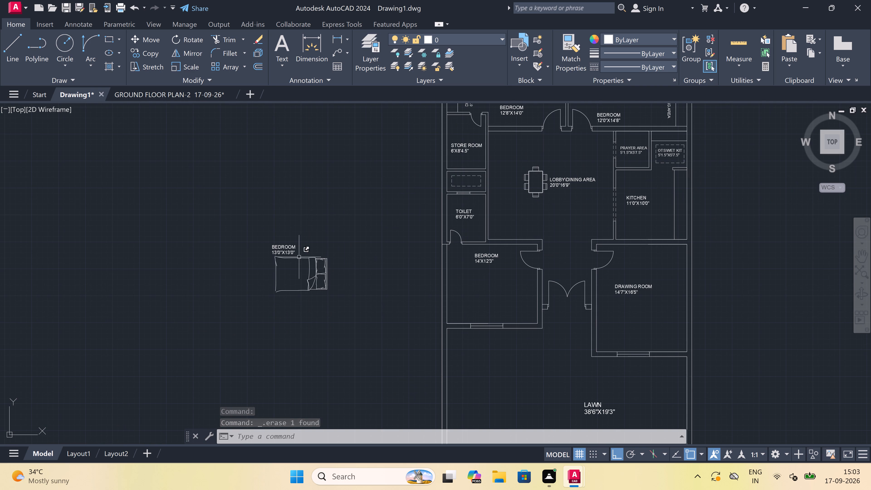
pyautogui.scroll(-1, 299, 254)
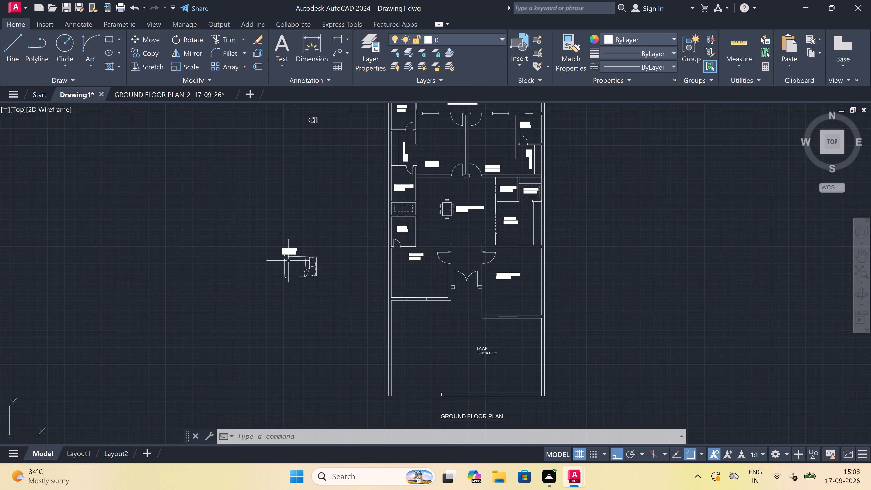
pyautogui.scroll(3, 288, 261)
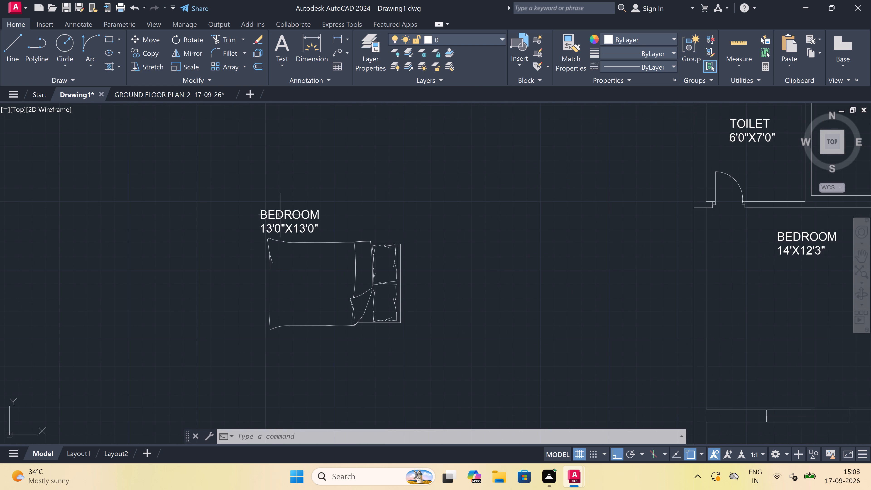
pyautogui.click(280, 215)
pyautogui.press('Delete')
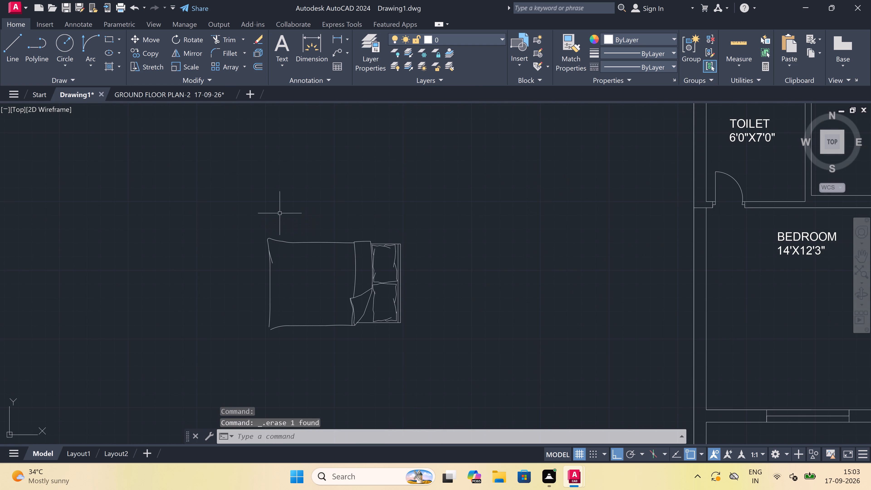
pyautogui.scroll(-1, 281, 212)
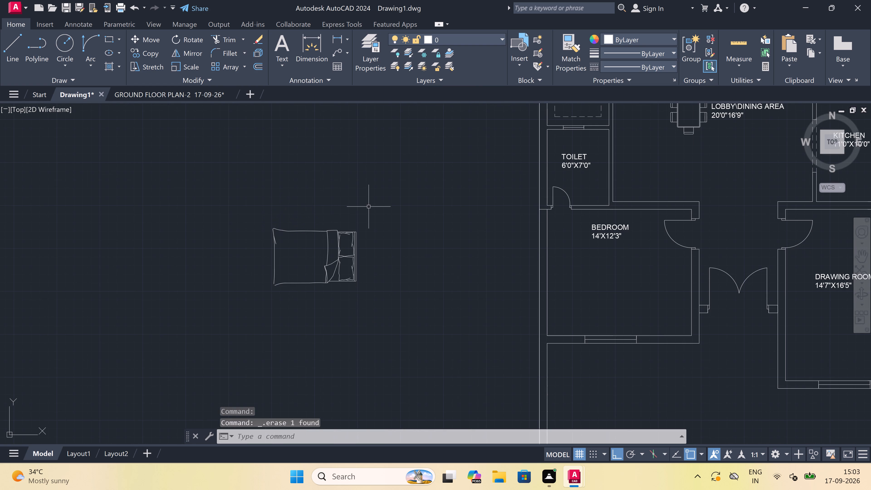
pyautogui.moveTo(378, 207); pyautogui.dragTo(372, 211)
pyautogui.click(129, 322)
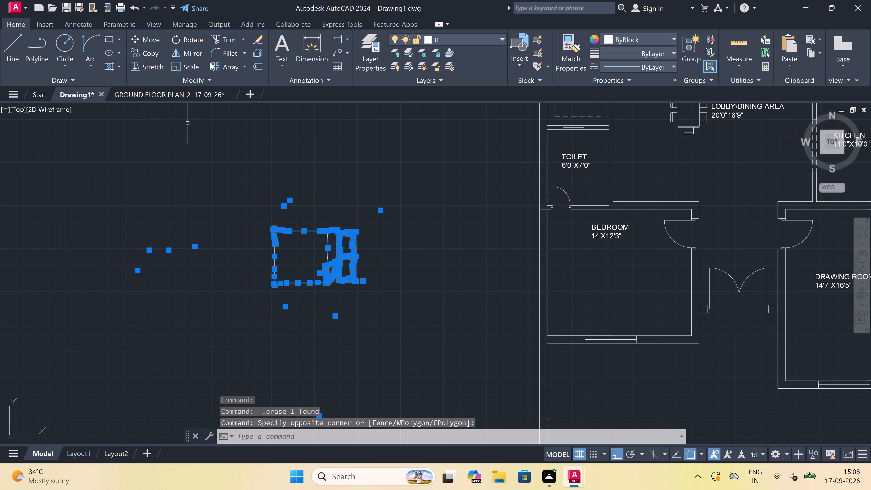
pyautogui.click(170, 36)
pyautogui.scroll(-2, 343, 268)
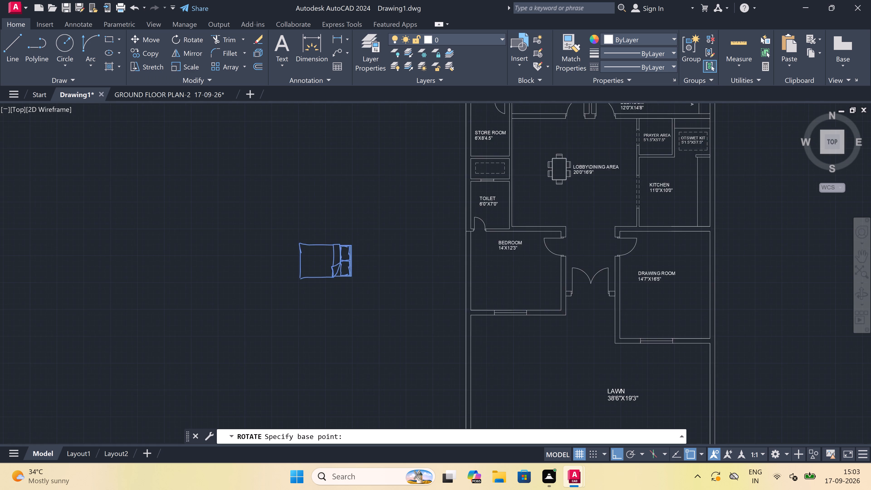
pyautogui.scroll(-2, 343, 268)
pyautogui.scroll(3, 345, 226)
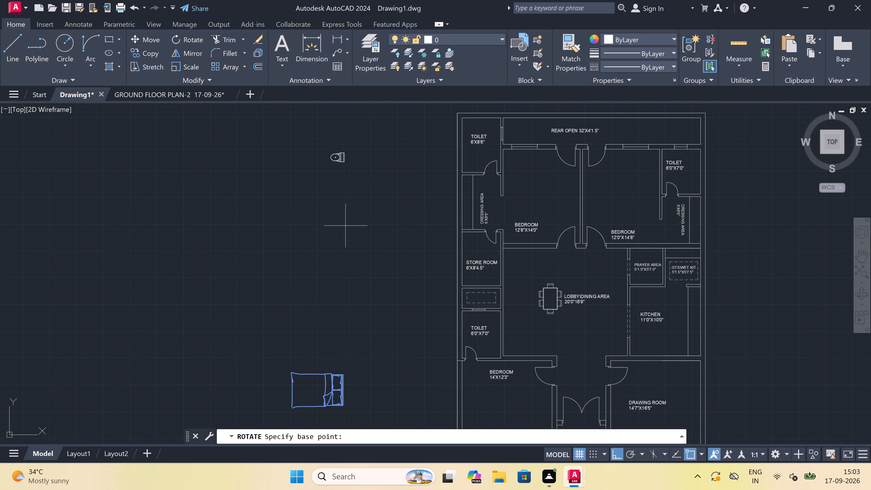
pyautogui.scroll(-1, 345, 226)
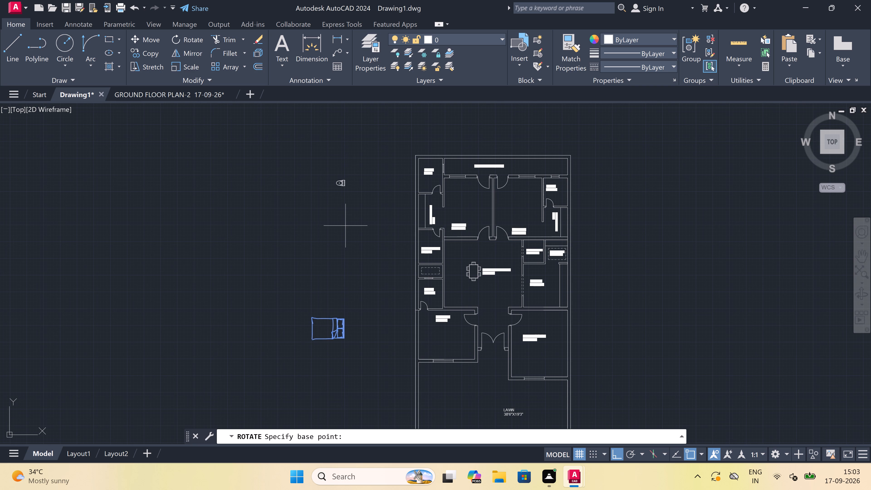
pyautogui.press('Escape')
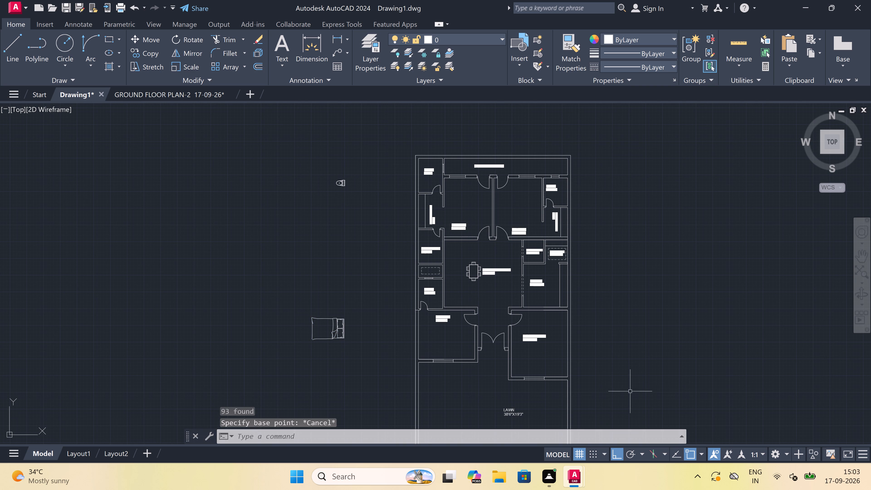
# Examine the floor plan's bedrooms and surrounding rooms for where the bed can be placed.
pyautogui.scroll(3, 633, 383)
pyautogui.scroll(-1, 354, 306)
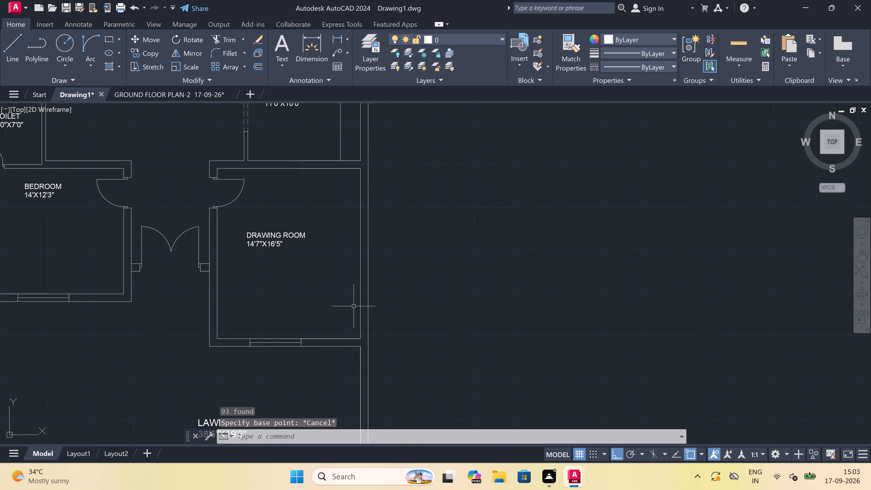
pyautogui.scroll(-1, 342, 304)
pyautogui.scroll(-1, 314, 303)
pyautogui.scroll(-2, 307, 269)
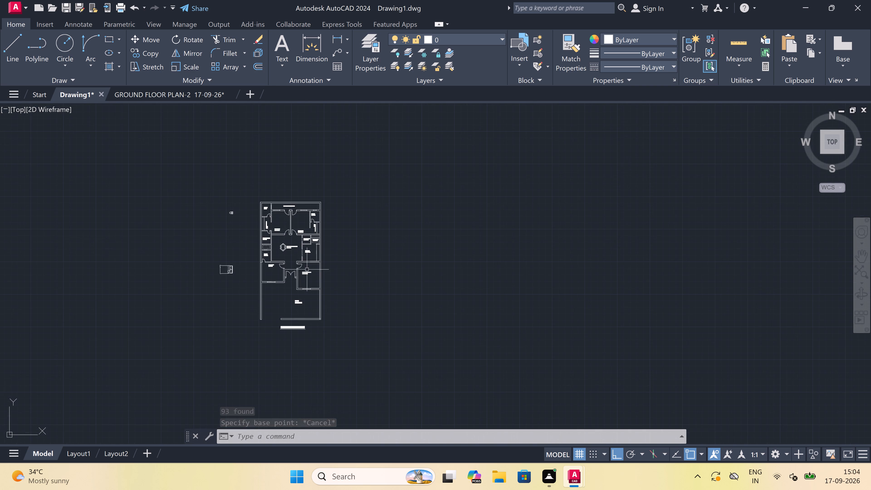
pyautogui.scroll(5, 285, 226)
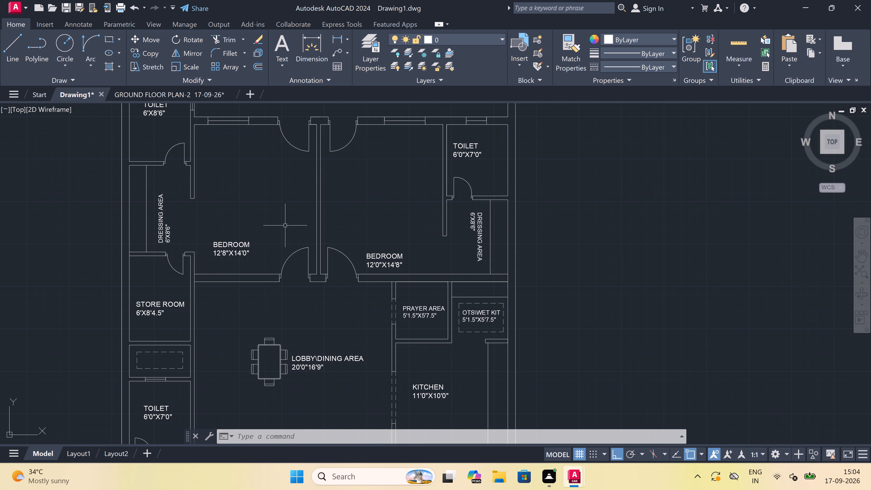
pyautogui.scroll(-1, 286, 211)
pyautogui.scroll(-1, 190, 260)
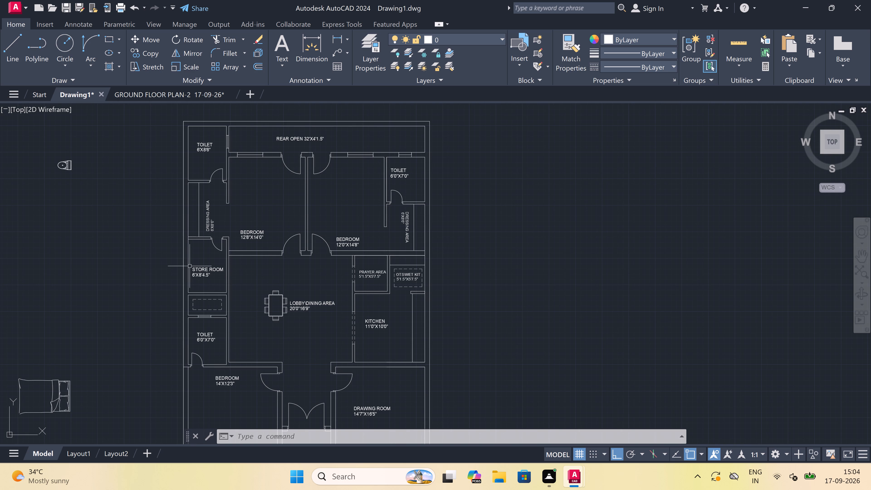
# Copy the bed from west of the plan into the 12'0"X14'8" bedroom, with its pillows toward the east wall beside the toilet.
pyautogui.scroll(-1, 190, 263)
pyautogui.scroll(2, 156, 286)
pyautogui.moveTo(158, 287); pyautogui.dragTo(152, 304)
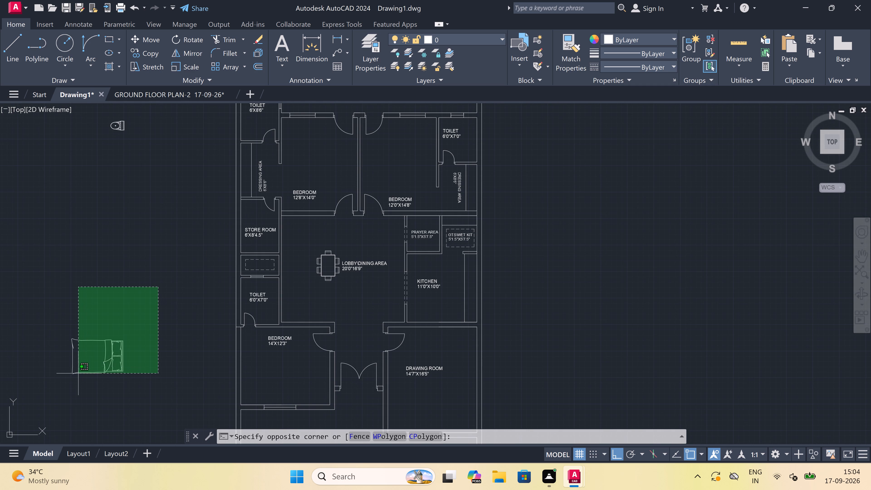
pyautogui.click(62, 373)
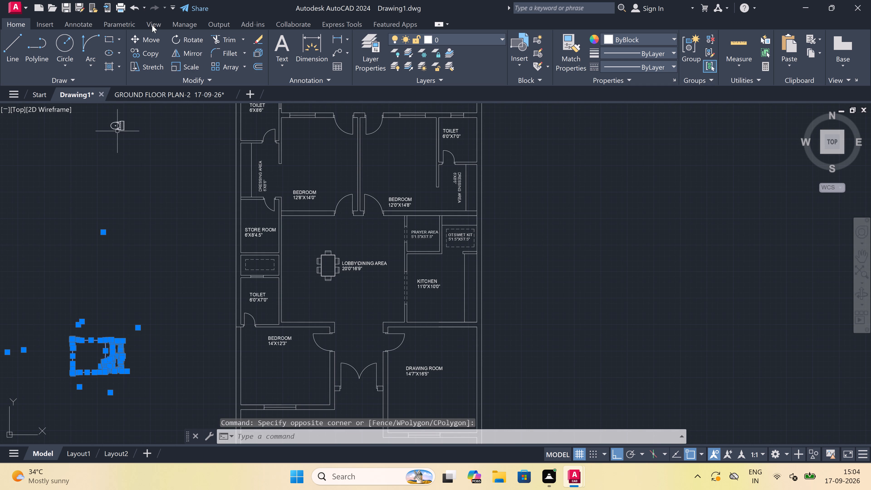
pyautogui.click(142, 53)
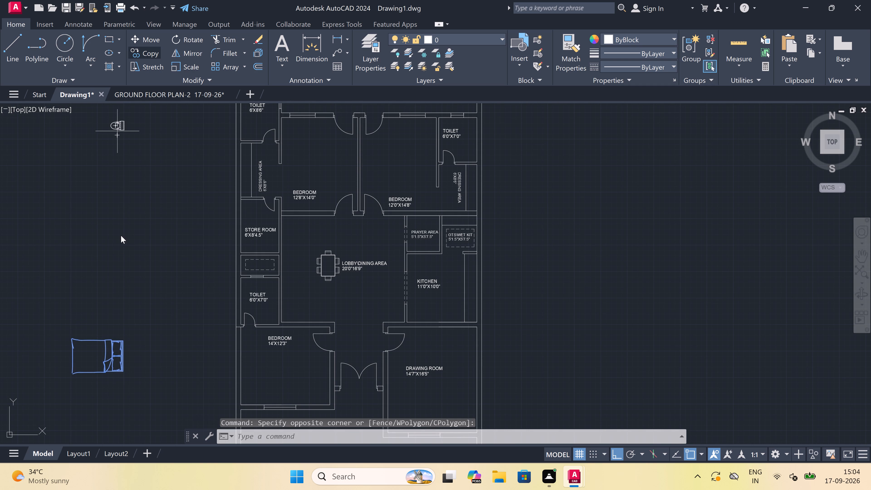
pyautogui.click(93, 353)
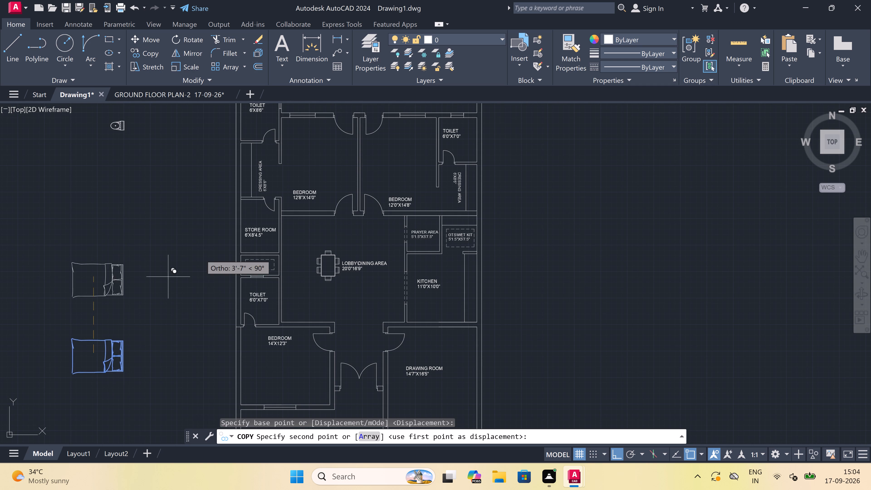
pyautogui.press('F8')
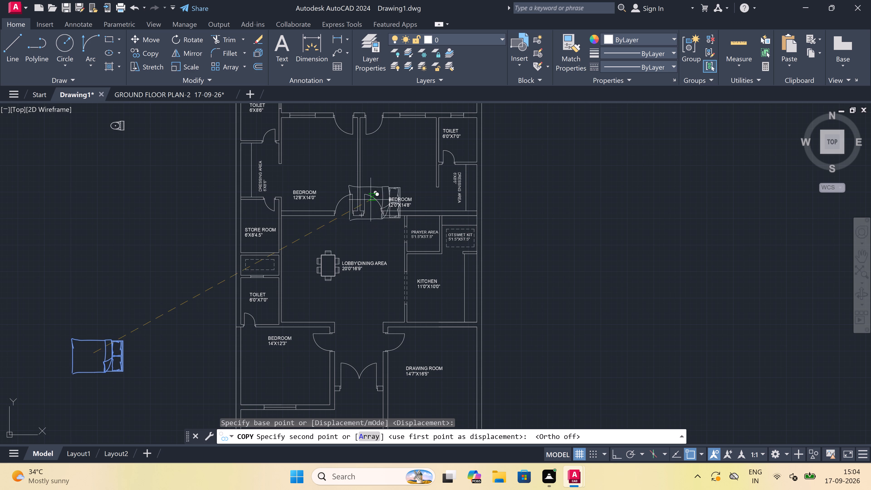
pyautogui.scroll(3, 393, 126)
pyautogui.scroll(-2, 419, 206)
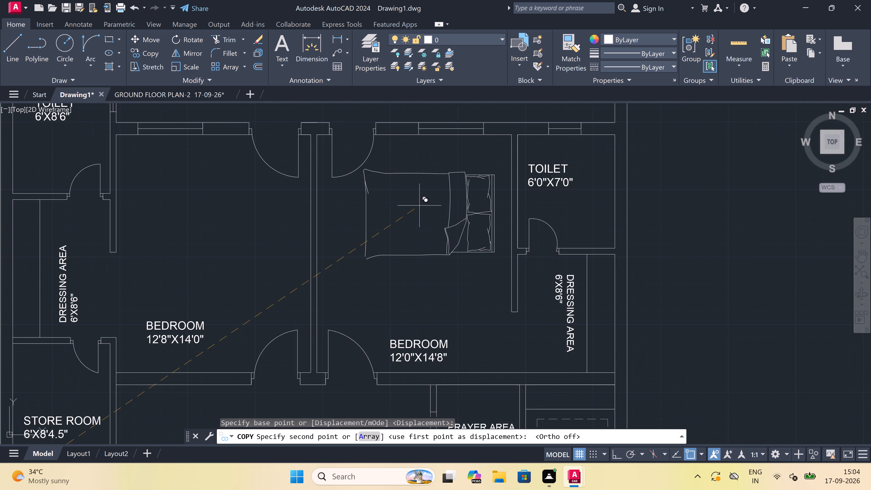
pyautogui.scroll(3, 425, 210)
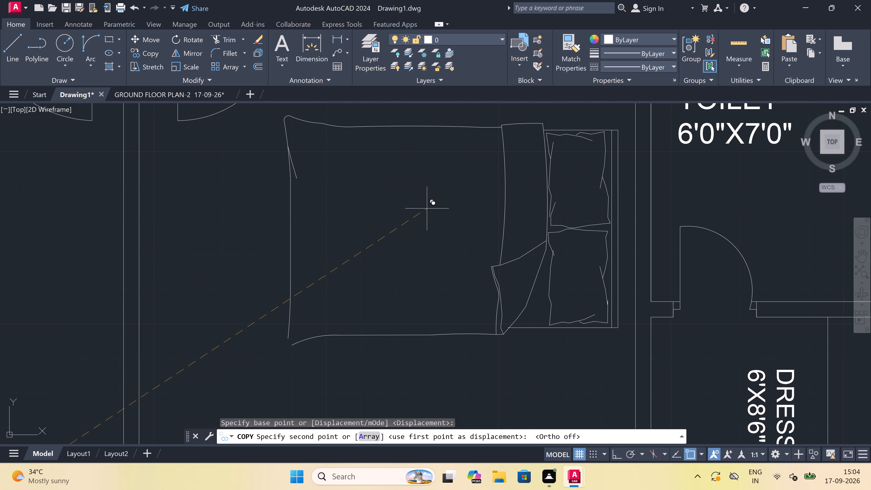
pyautogui.click(431, 206)
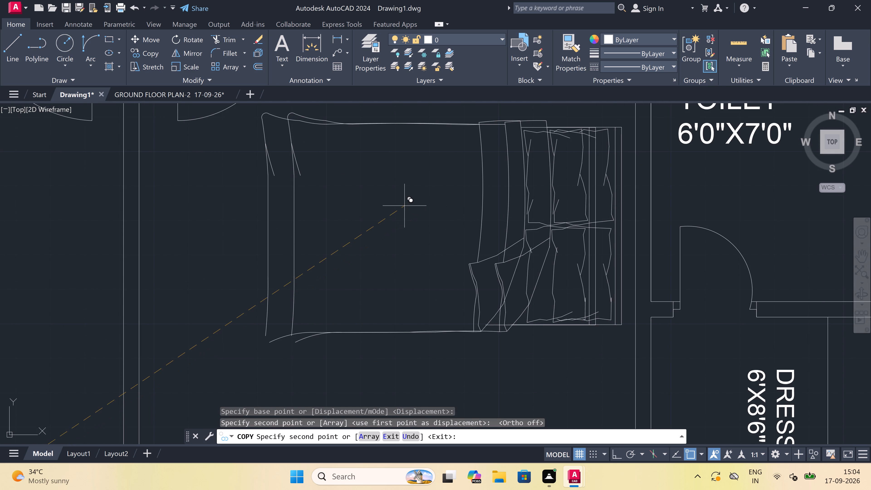
pyautogui.press('Escape')
# Rotate the original bed west of the floor plan by 180° so its pillow end faces west.
pyautogui.scroll(-5, 404, 204)
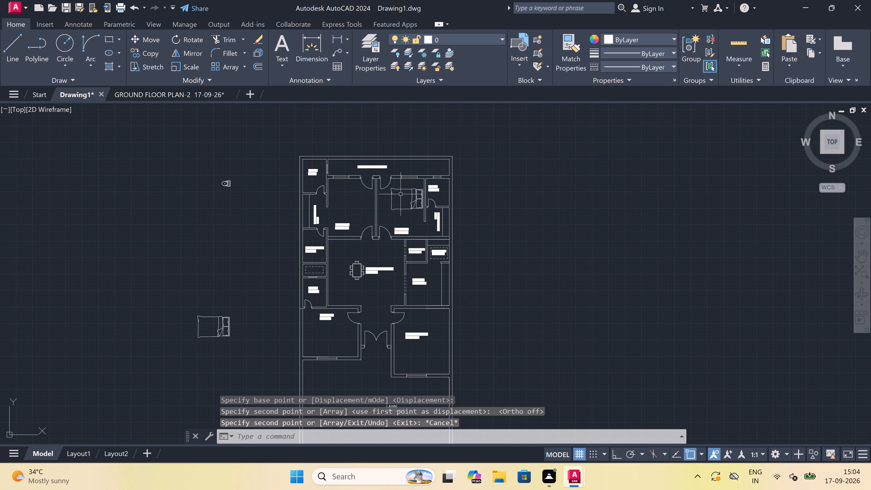
pyautogui.moveTo(244, 289); pyautogui.dragTo(245, 293)
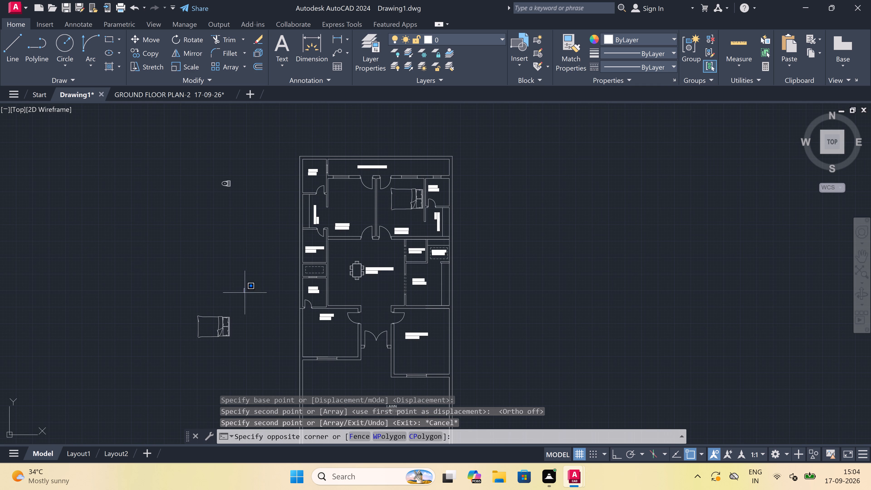
pyautogui.click(172, 348)
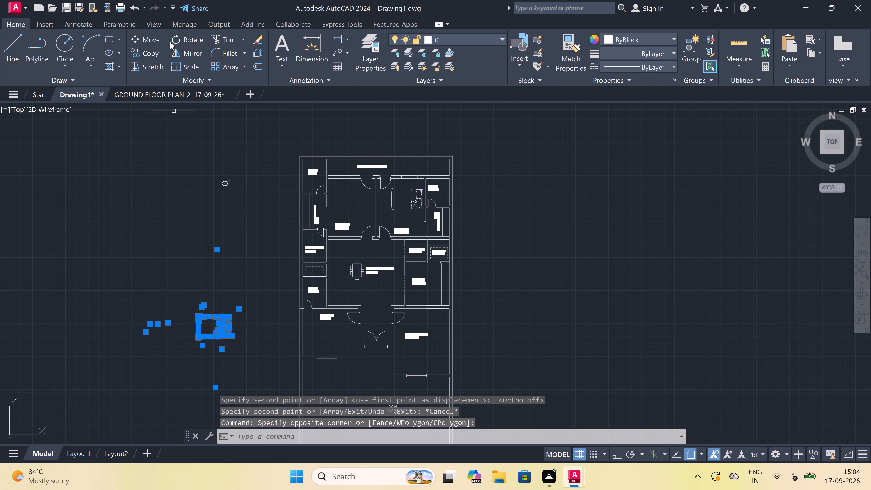
pyautogui.click(177, 37)
pyautogui.click(208, 322)
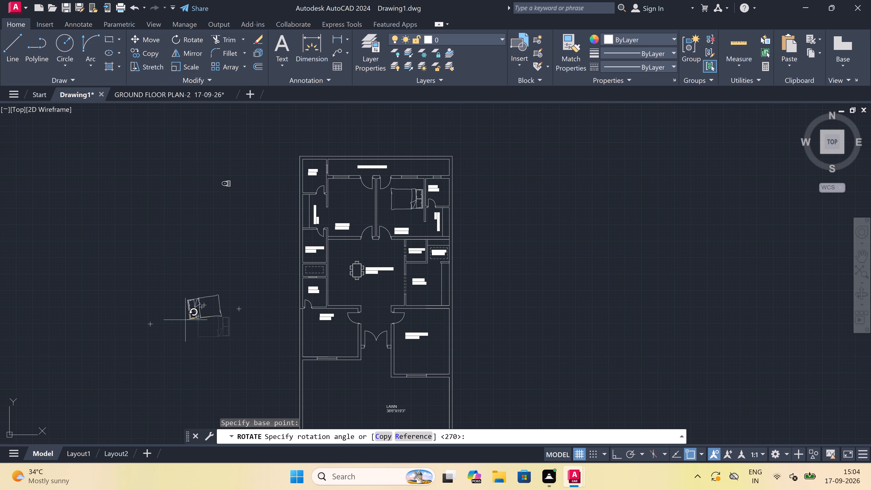
pyautogui.press('F8')
pyautogui.click(180, 309)
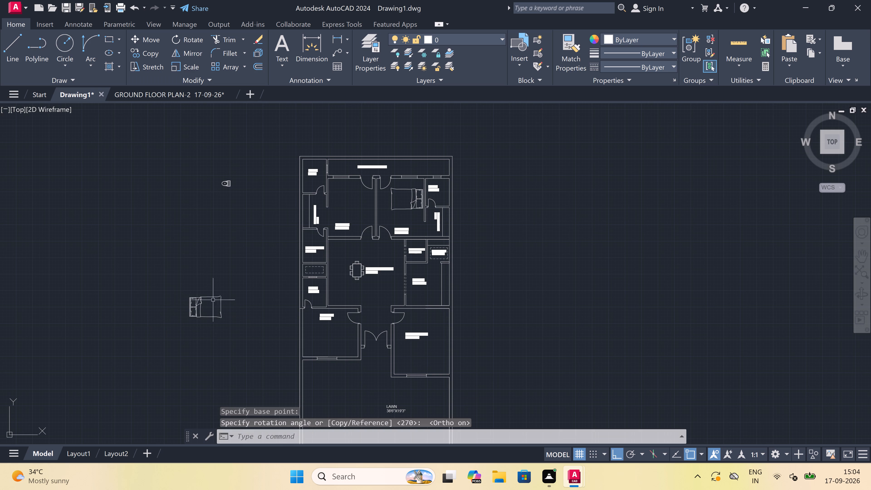
# Copy the bed from west of the plan into the 12'8"X14'0" bedroom, with its pillows against the west wall.
pyautogui.click(232, 285)
pyautogui.click(152, 331)
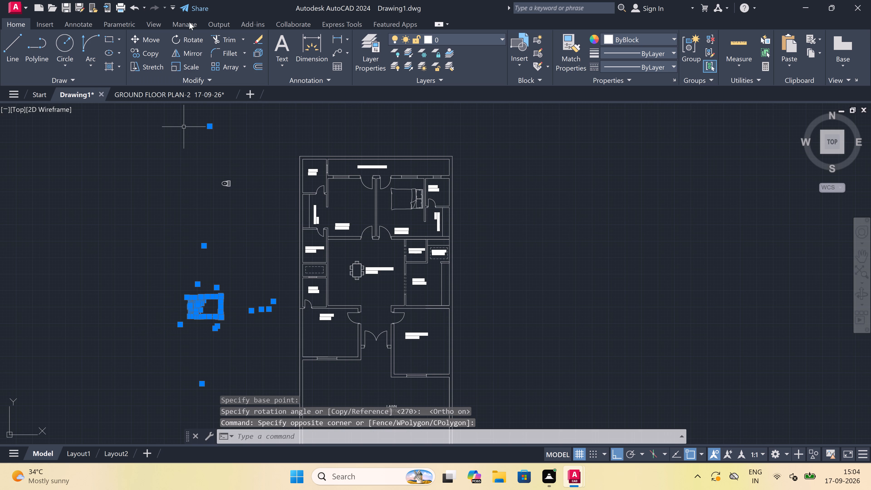
pyautogui.click(142, 51)
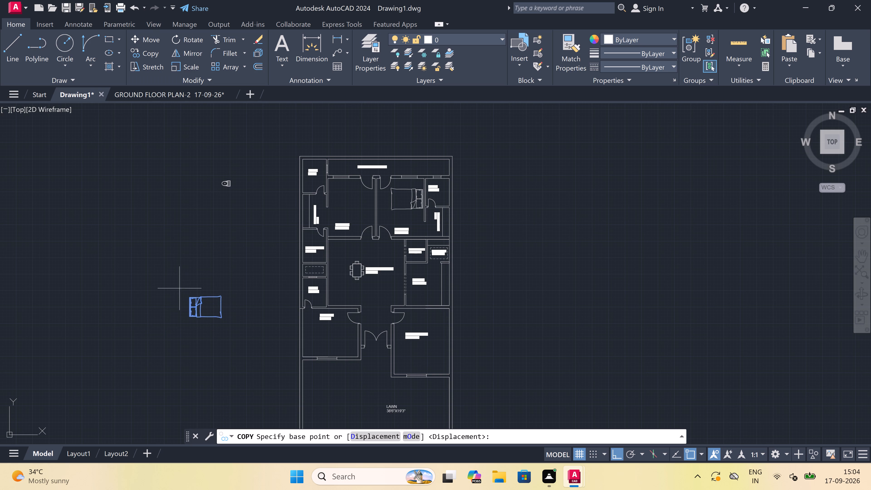
pyautogui.click(199, 309)
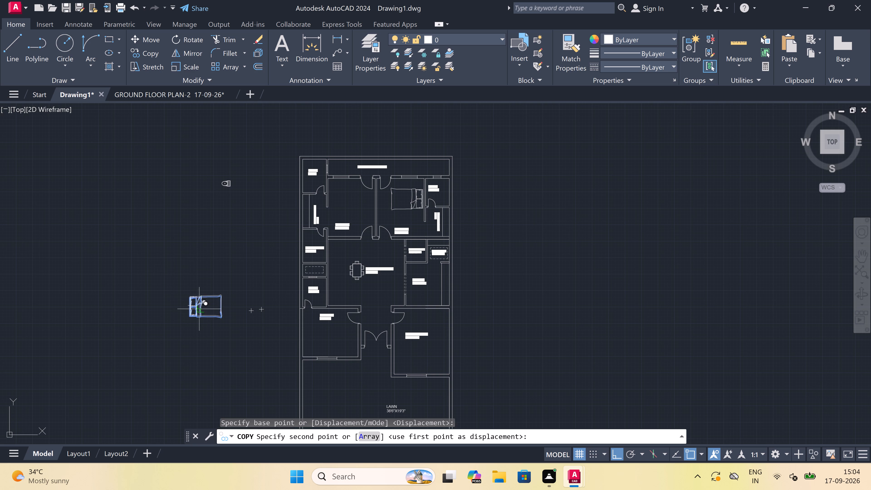
pyautogui.press('F8')
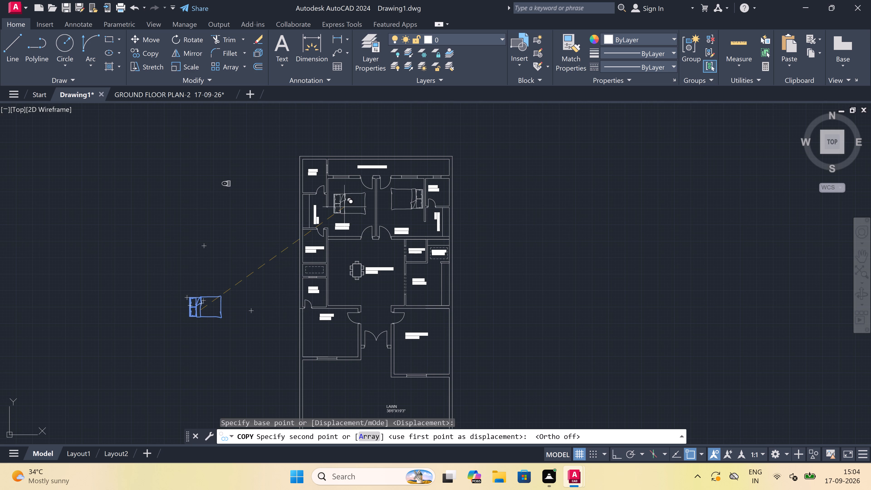
pyautogui.scroll(3, 345, 200)
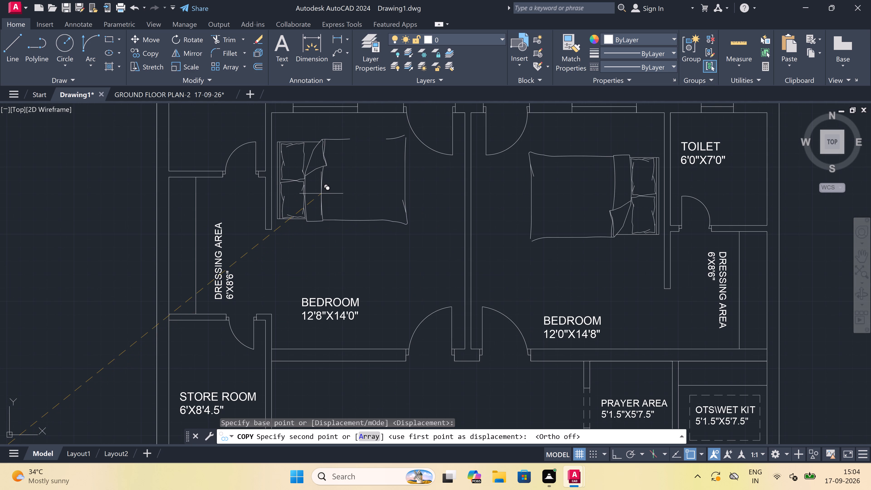
pyautogui.click(320, 193)
pyautogui.scroll(-3, 320, 193)
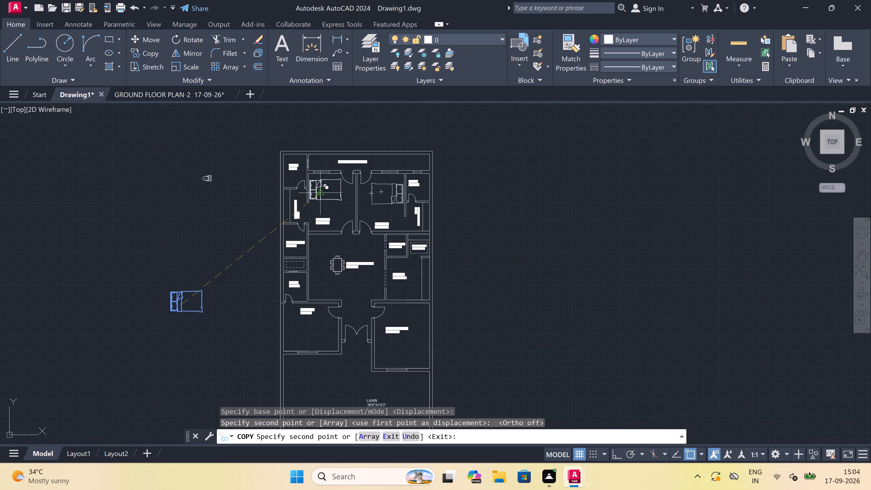
pyautogui.scroll(3, 343, 368)
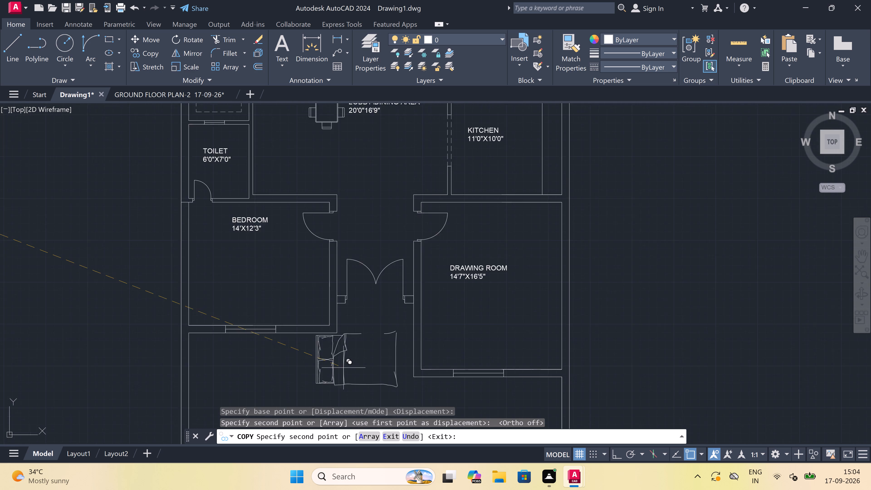
pyautogui.scroll(-1, 317, 306)
pyautogui.scroll(-2, 292, 304)
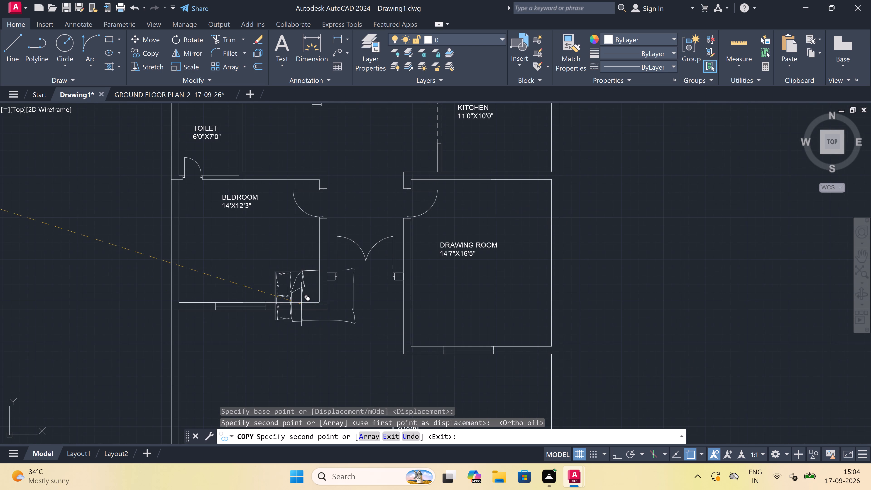
pyautogui.press('Escape')
# Move the "BEDROOM 14'X12'3"" label slightly north, closer to the room's north wall.
pyautogui.scroll(2, 261, 286)
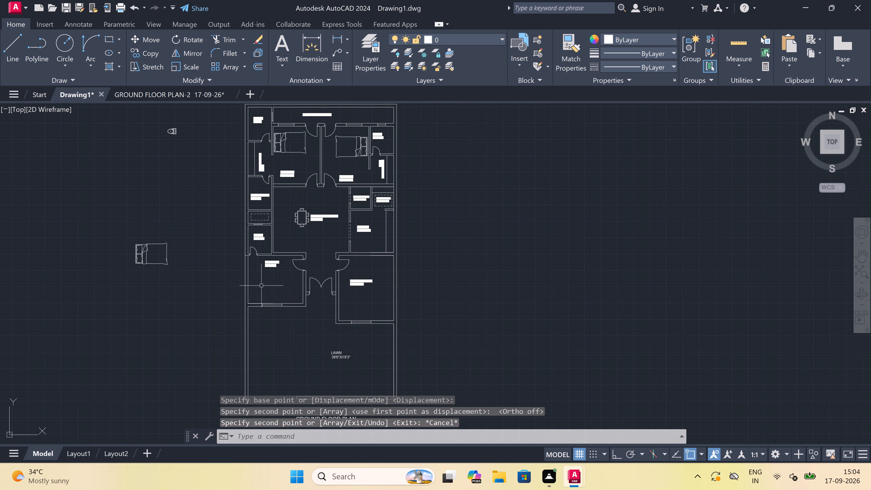
pyautogui.scroll(-2, 277, 239)
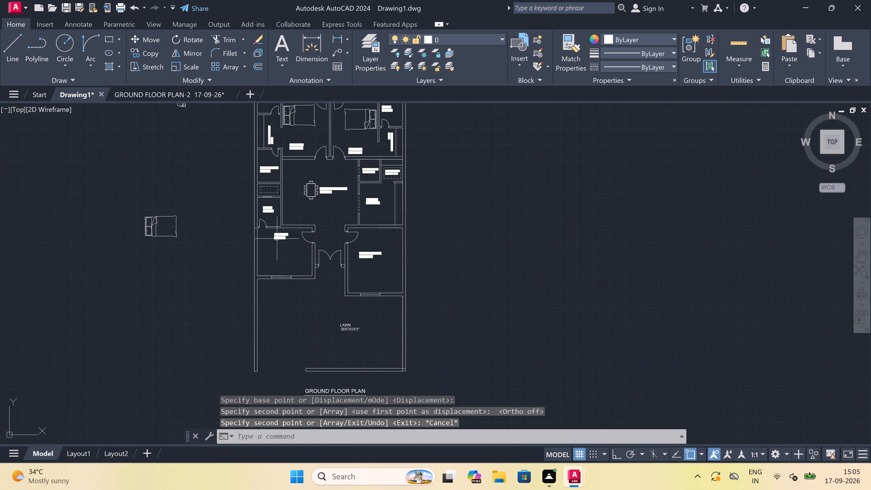
pyautogui.scroll(3, 277, 238)
pyautogui.click(275, 232)
pyautogui.click(270, 226)
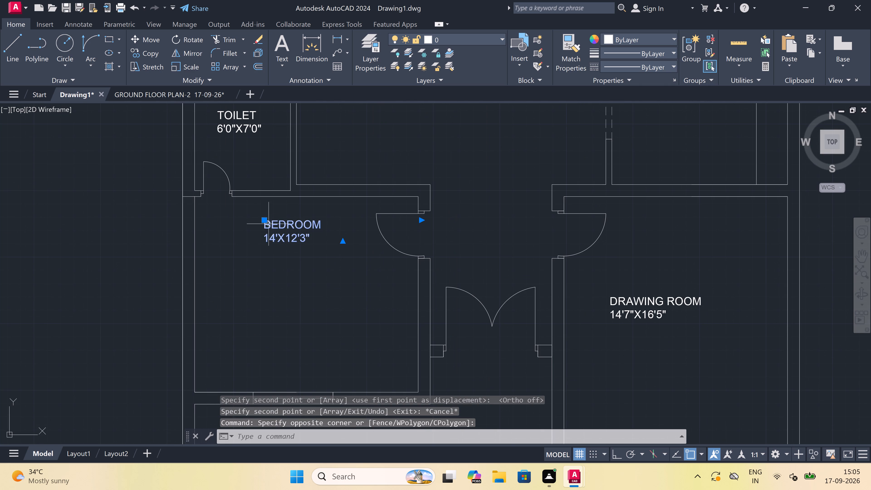
pyautogui.click(266, 221)
pyautogui.scroll(2, 265, 210)
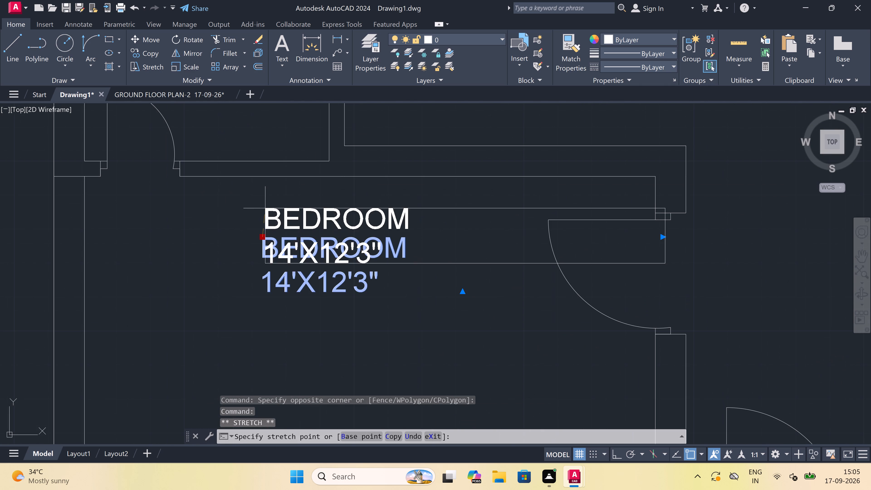
pyautogui.click(263, 197)
pyautogui.press('Escape')
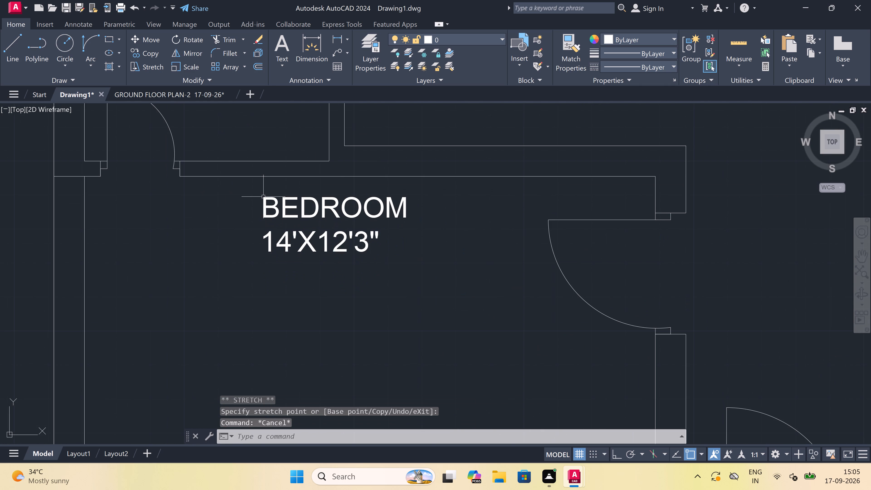
# Rotate the original bed west of the floor plan 90° counterclockwise so its pillow end faces south.
pyautogui.scroll(-4, 269, 210)
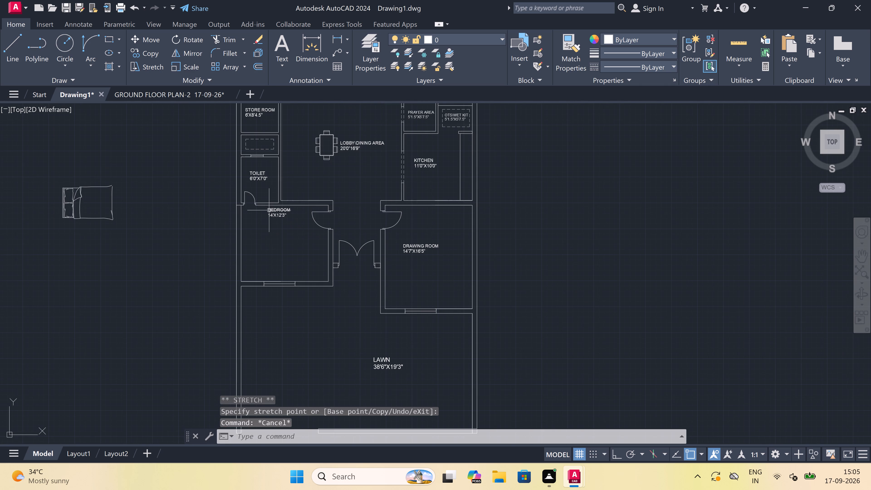
pyautogui.scroll(-1, 265, 211)
pyautogui.scroll(2, 118, 191)
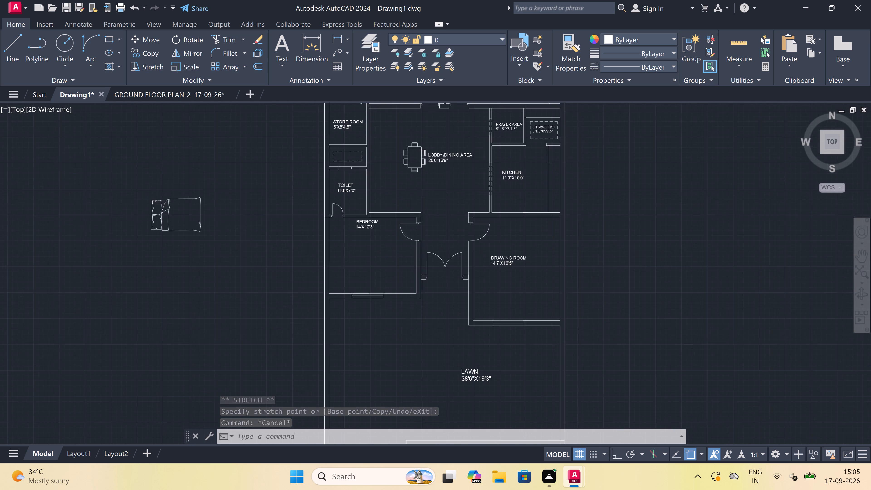
pyautogui.moveTo(258, 185); pyautogui.dragTo(256, 187)
pyautogui.moveTo(69, 253); pyautogui.dragTo(71, 270)
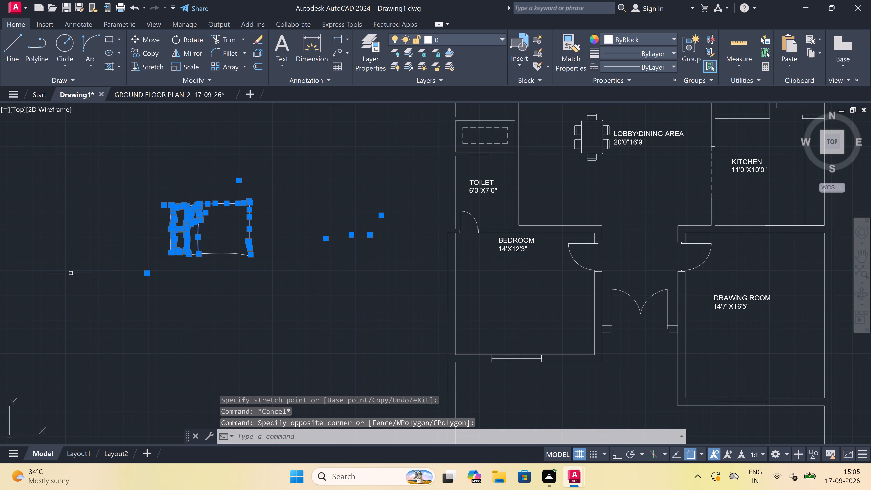
pyautogui.moveTo(296, 136); pyautogui.dragTo(278, 166)
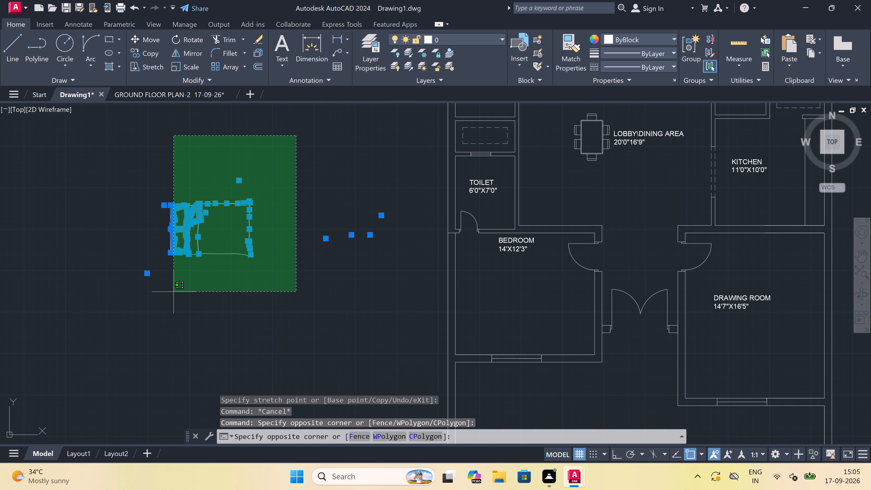
pyautogui.click(143, 296)
pyautogui.click(181, 39)
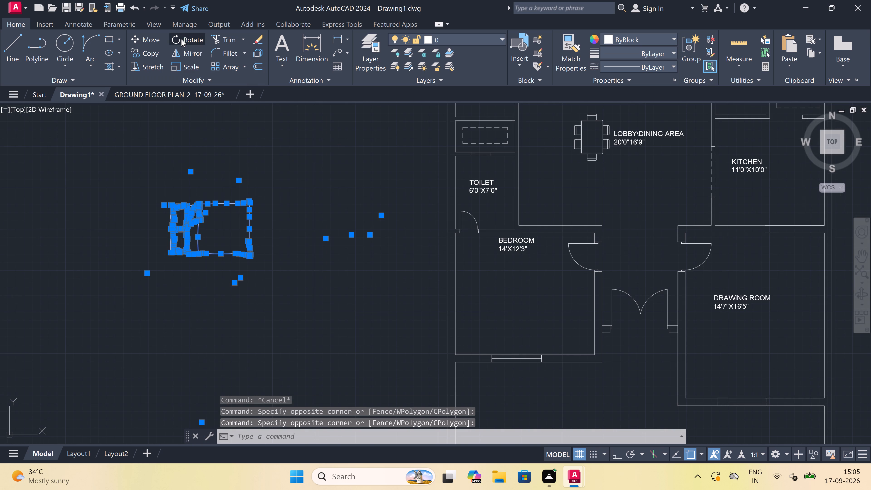
pyautogui.click(226, 225)
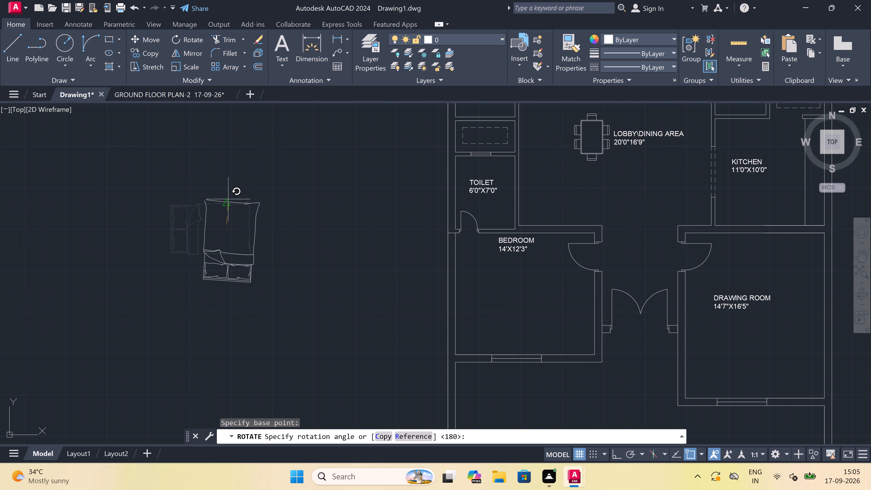
pyautogui.press('F8')
pyautogui.click(231, 184)
# Copy the rotated bed into the 14'X12'3" bedroom below its label, with the pillows against the south window wall.
pyautogui.click(282, 192)
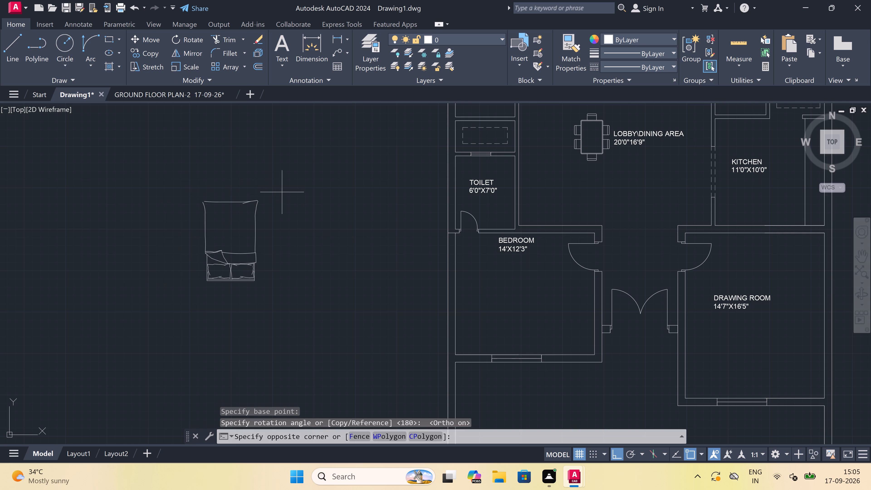
pyautogui.click(78, 307)
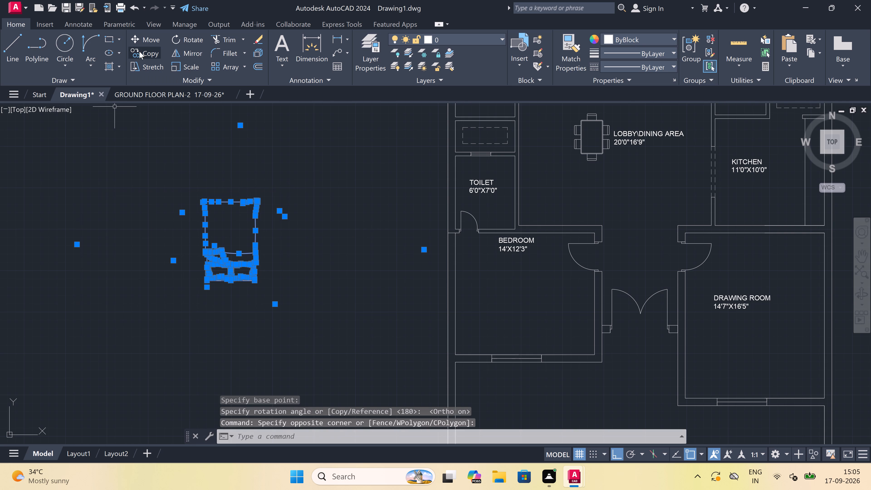
pyautogui.doubleClick(139, 51)
pyautogui.moveTo(220, 235); pyautogui.dragTo(223, 235)
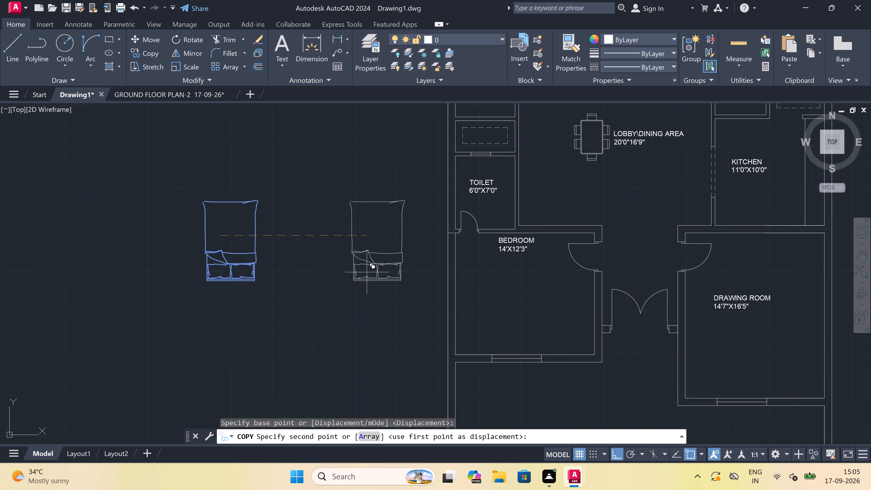
pyautogui.press('F8')
pyautogui.scroll(2, 509, 308)
pyautogui.scroll(-1, 509, 300)
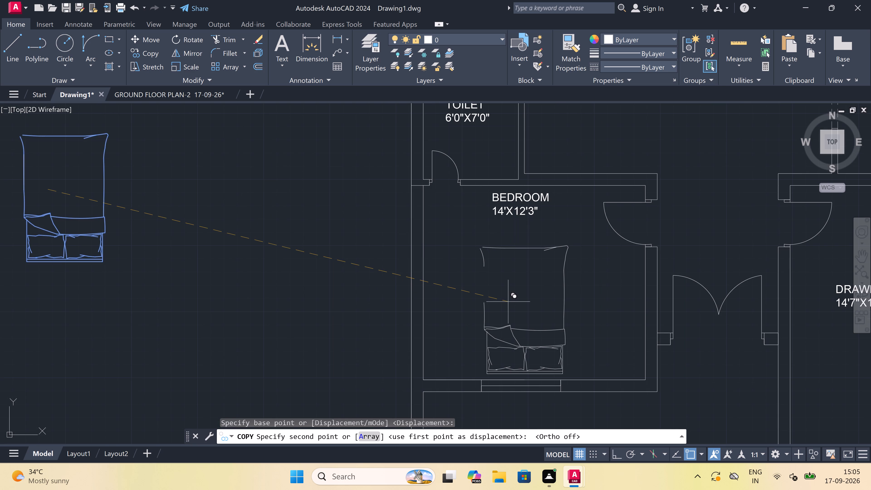
pyautogui.click(506, 302)
pyautogui.scroll(-3, 324, 282)
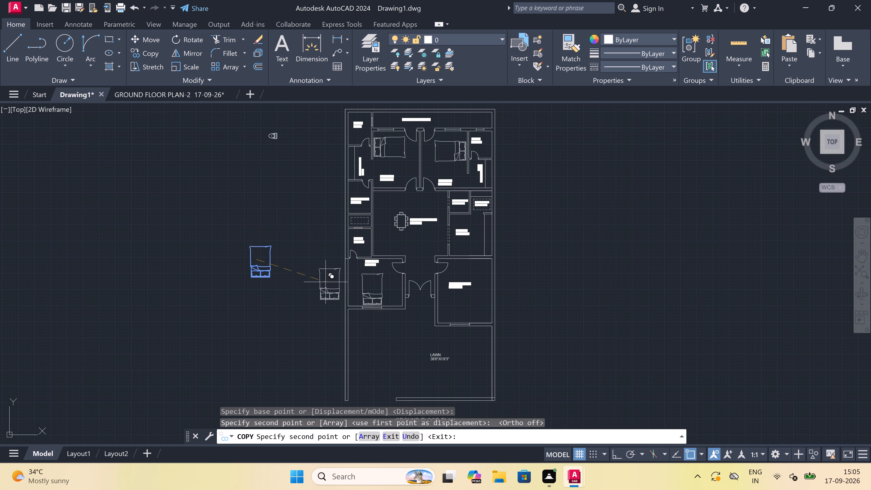
pyautogui.scroll(1, 505, 307)
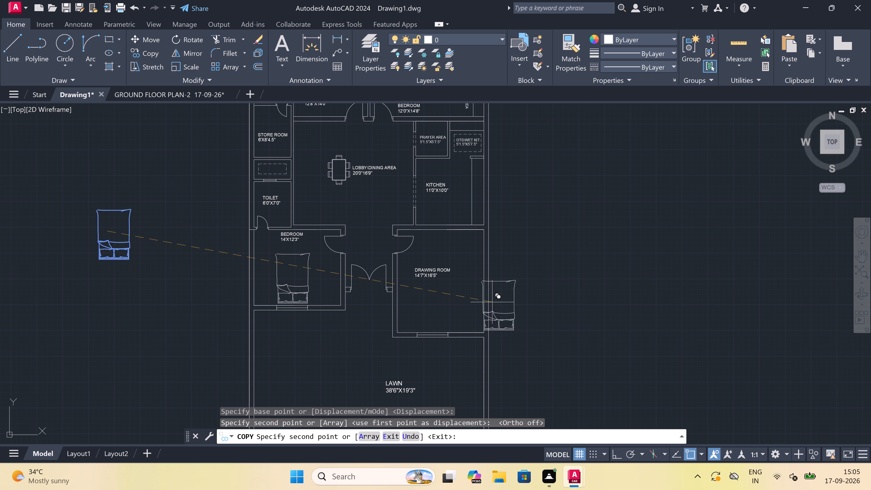
pyautogui.press('Escape')
# Delete the original bed west of the floor plan, including its remaining pillow-end lines.
pyautogui.moveTo(176, 173); pyautogui.dragTo(175, 176)
pyautogui.moveTo(81, 255); pyautogui.dragTo(81, 259)
pyautogui.press('Delete')
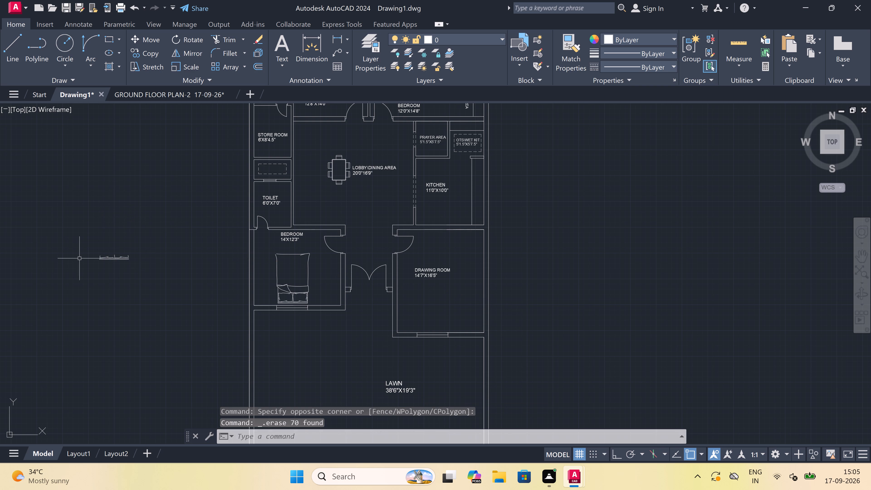
pyautogui.moveTo(151, 218); pyautogui.dragTo(151, 228)
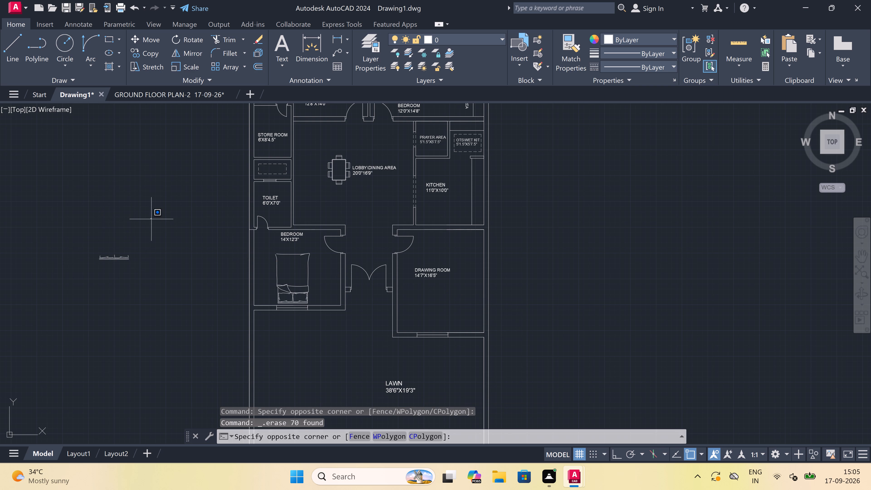
pyautogui.click(94, 295)
pyautogui.press('Delete')
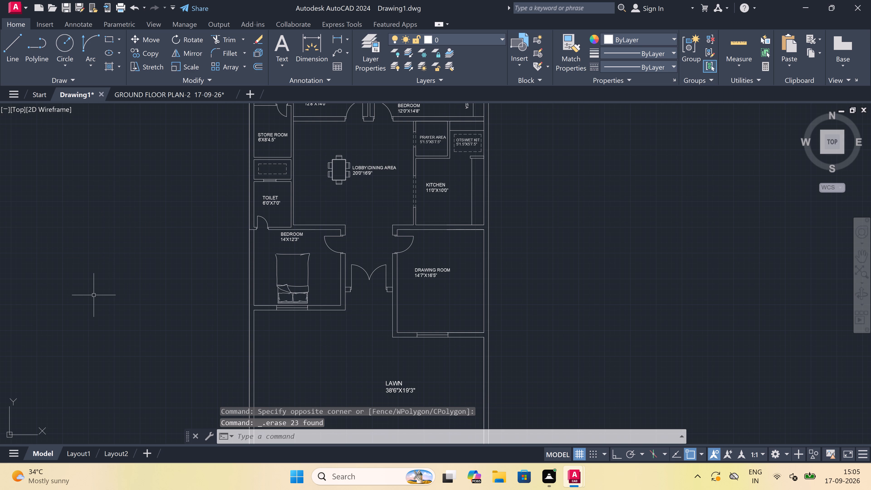
# Copy the WC west of the plan into the 6'0"X7'0" toilet north of the 14'X12'3" bedroom, against its east wall.
pyautogui.scroll(-1, 94, 295)
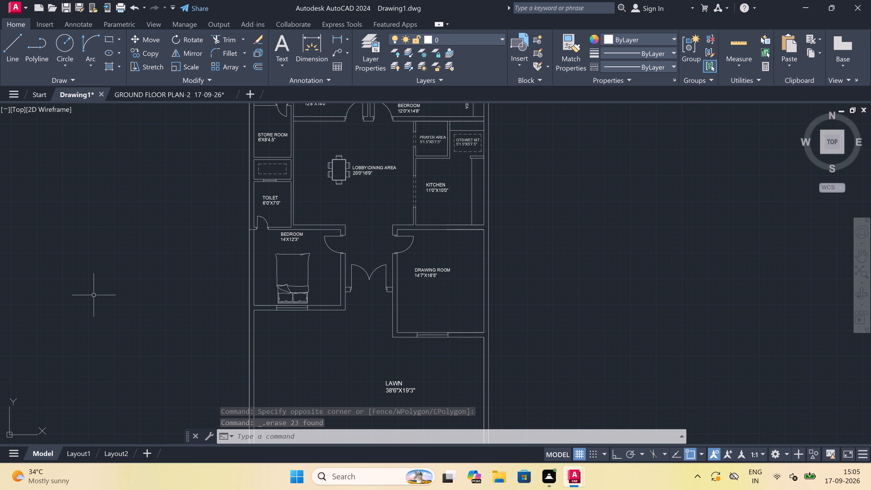
pyautogui.scroll(-1, 94, 295)
pyautogui.scroll(2, 91, 179)
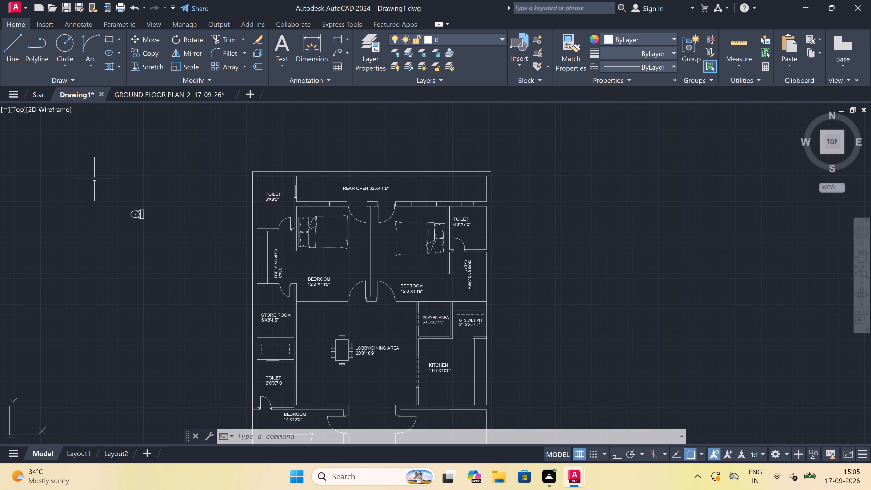
pyautogui.moveTo(181, 186); pyautogui.dragTo(169, 197)
pyautogui.click(33, 261)
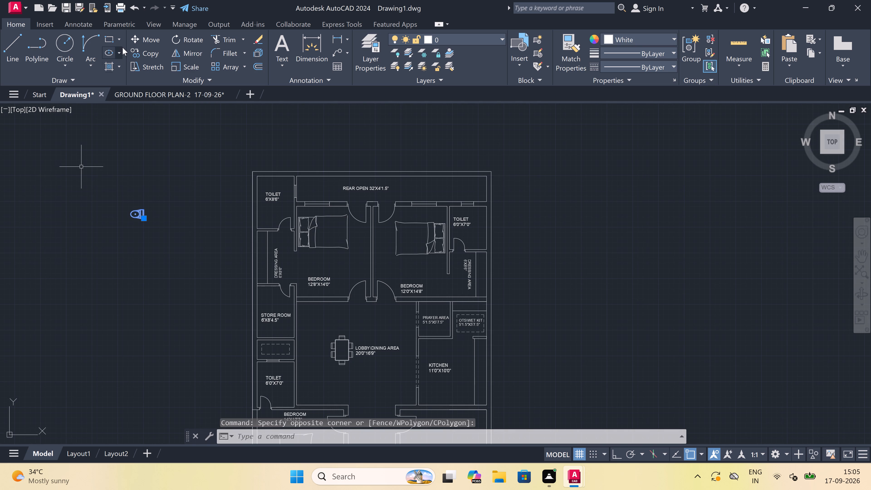
pyautogui.click(131, 50)
pyautogui.scroll(1, 134, 218)
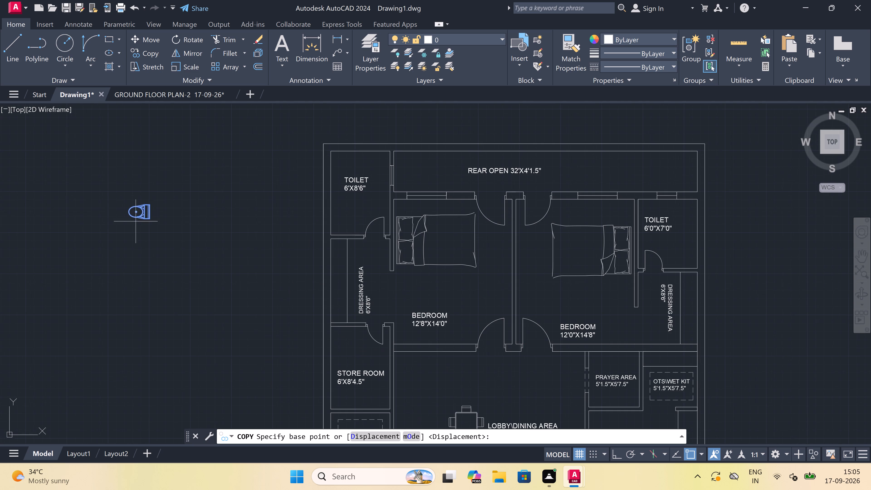
pyautogui.scroll(3, 144, 217)
pyautogui.click(156, 203)
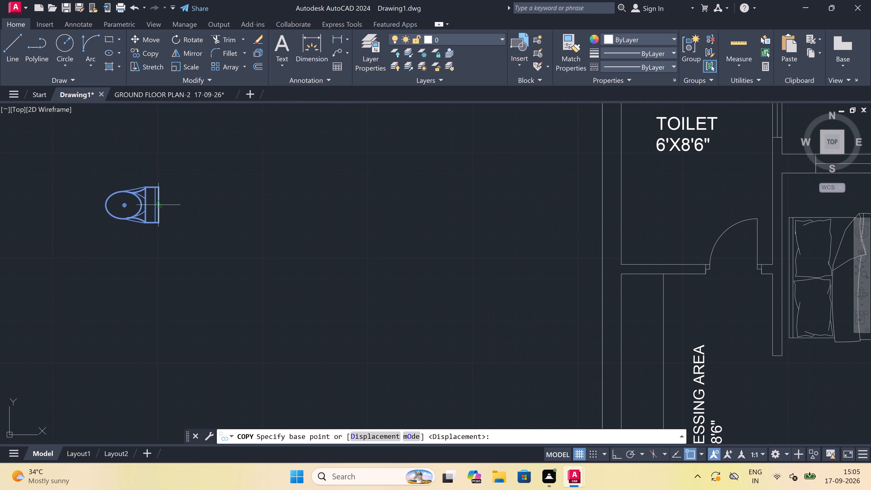
pyautogui.scroll(-4, 227, 208)
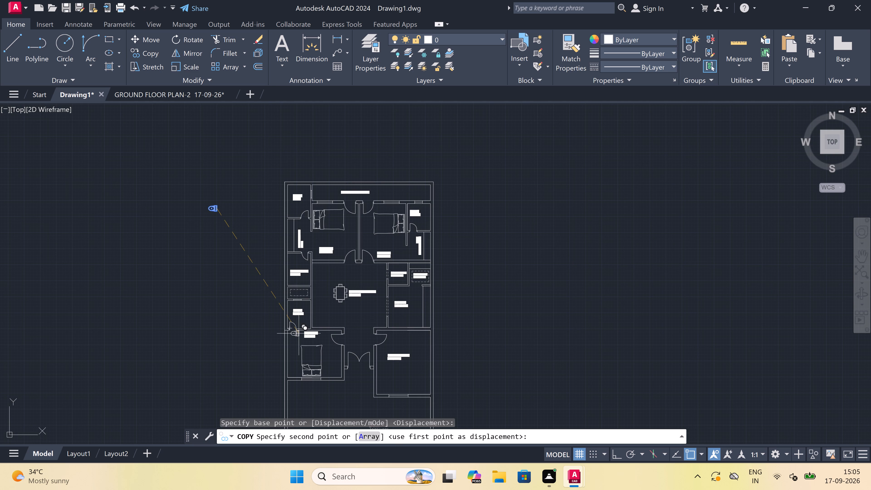
pyautogui.scroll(4, 317, 337)
pyautogui.scroll(-2, 257, 238)
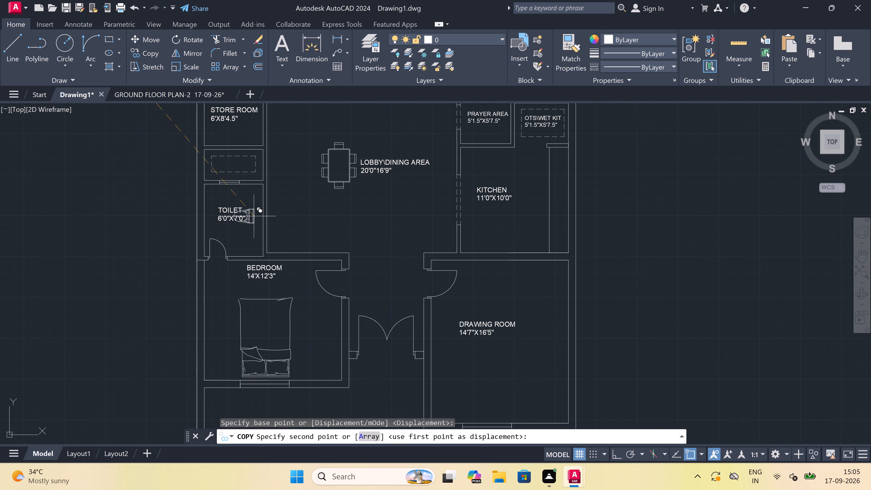
pyautogui.scroll(3, 253, 200)
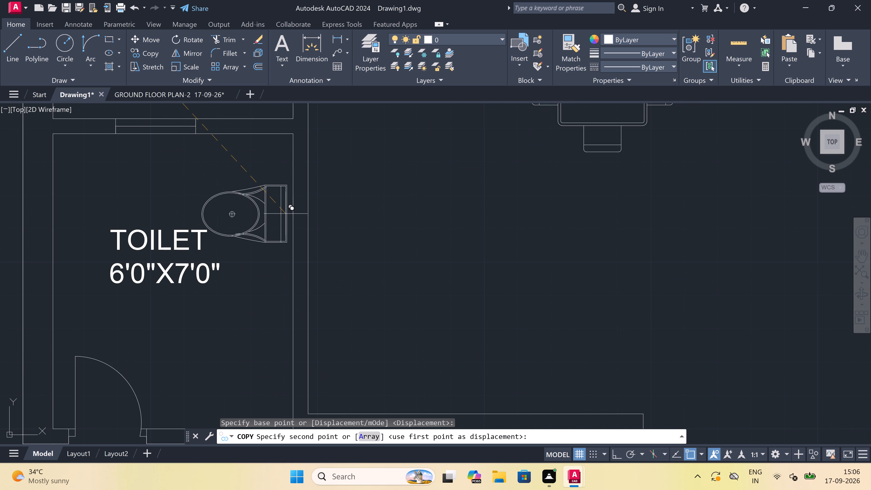
pyautogui.click(289, 208)
# Place another copy of the WC in the northeast 6'0"X7'0" toilet, with its tank against the east wall.
pyautogui.scroll(-4, 283, 206)
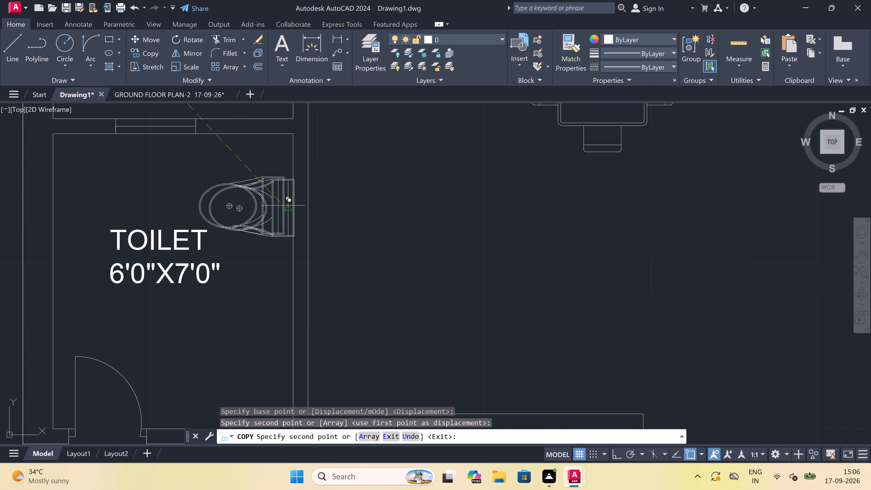
pyautogui.scroll(-2, 283, 206)
pyautogui.scroll(-3, 379, 108)
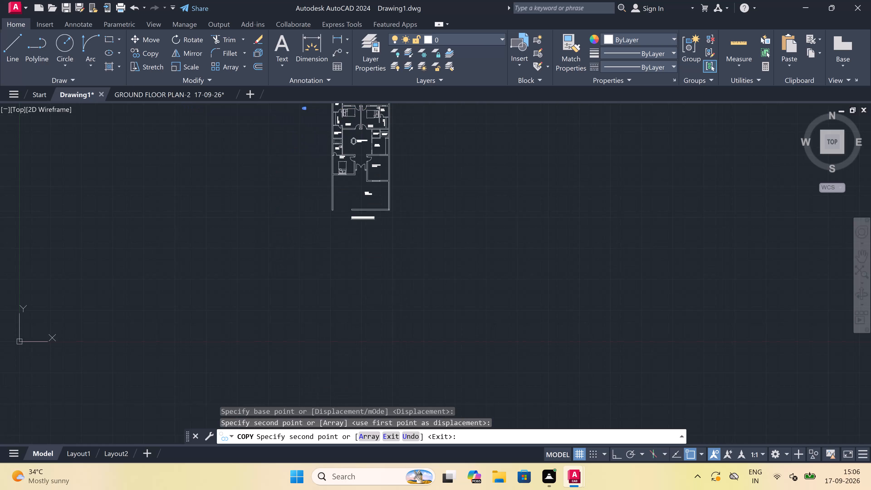
pyautogui.scroll(-3, 370, 160)
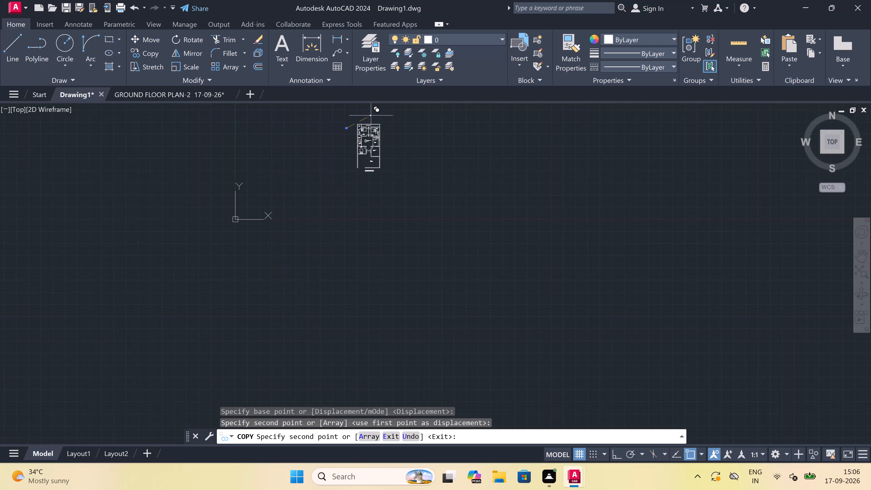
pyautogui.scroll(4, 371, 115)
pyautogui.scroll(4, 390, 193)
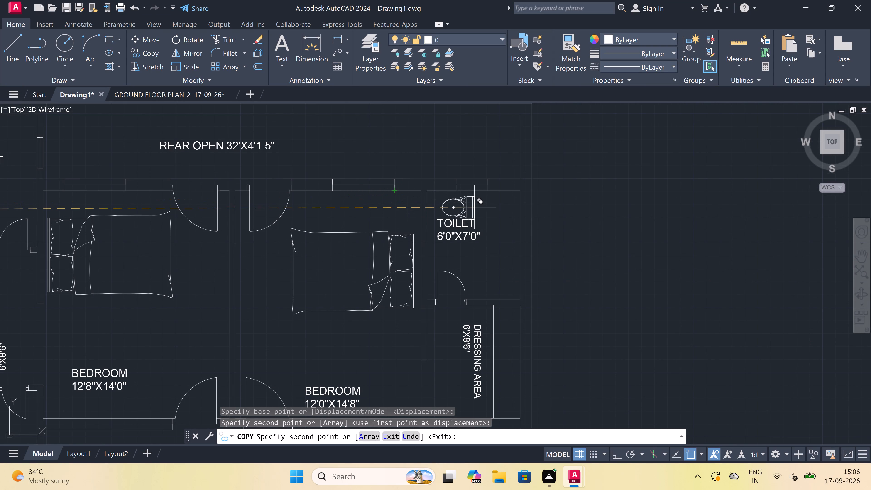
pyautogui.click(518, 215)
pyautogui.scroll(-2, 489, 189)
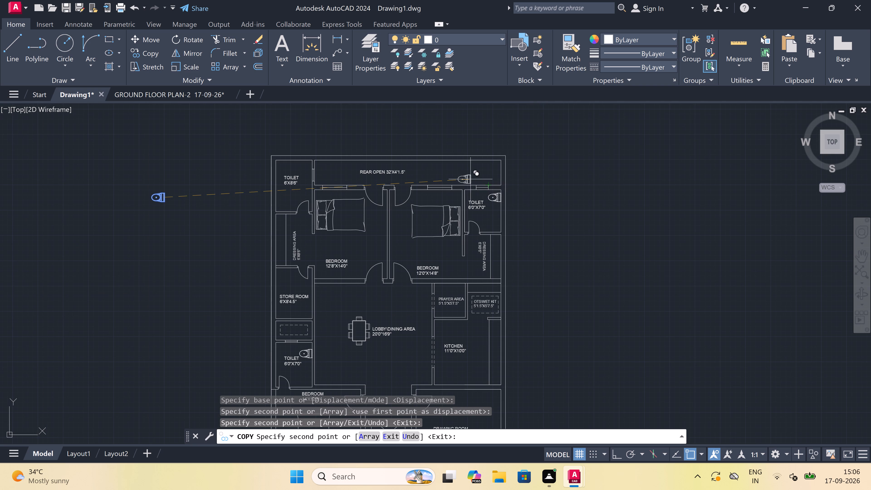
pyautogui.scroll(1, 119, 184)
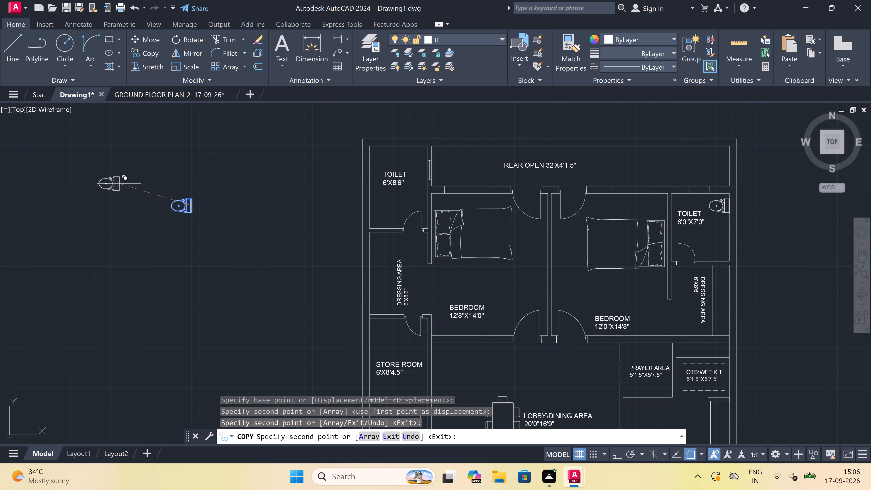
pyautogui.press('Escape')
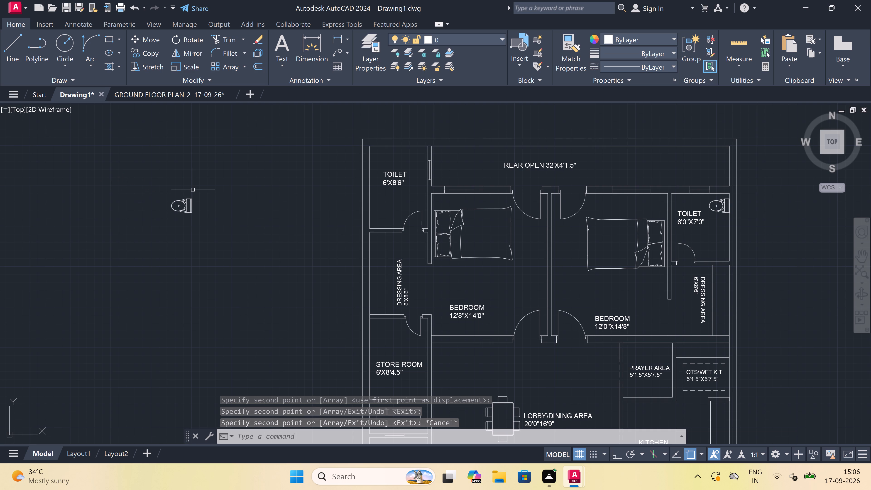
# Move the "TOILET 6'X8'6"" label south within its room, just above the door swing.
pyautogui.scroll(1, 389, 158)
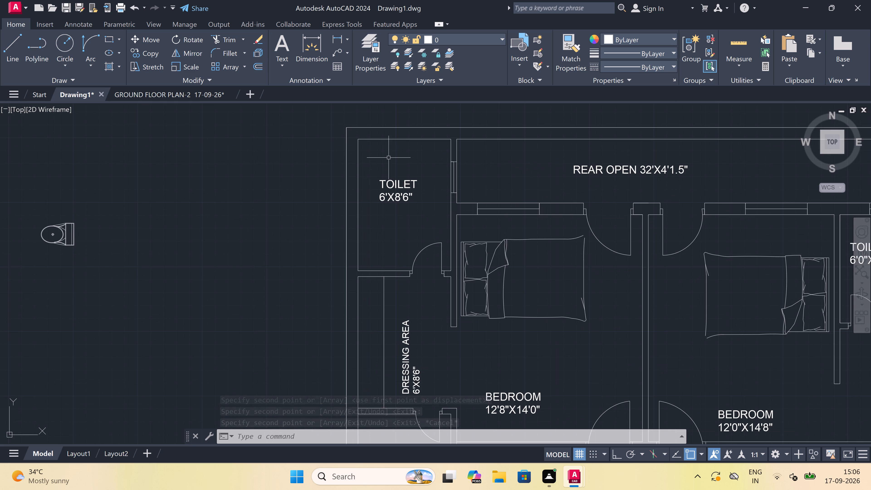
pyautogui.click(385, 184)
pyautogui.click(381, 179)
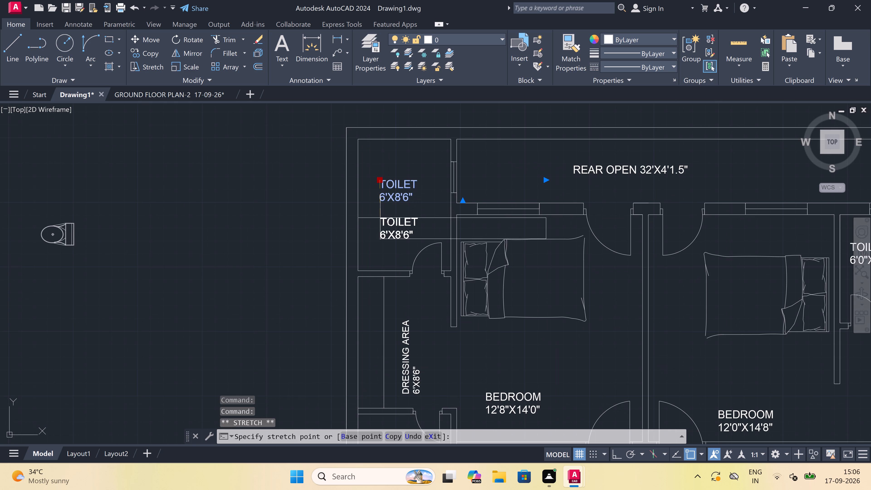
pyautogui.click(380, 232)
pyautogui.press('Escape')
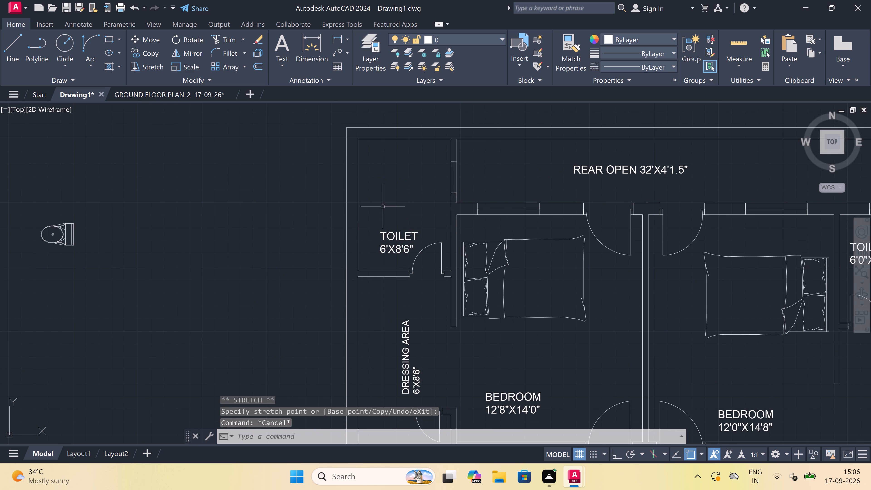
# Rotate the original WC west of the floor plan 180° so its tank faces west.
pyautogui.scroll(-2, 383, 206)
pyautogui.scroll(1, 145, 0)
pyautogui.scroll(2, 169, 123)
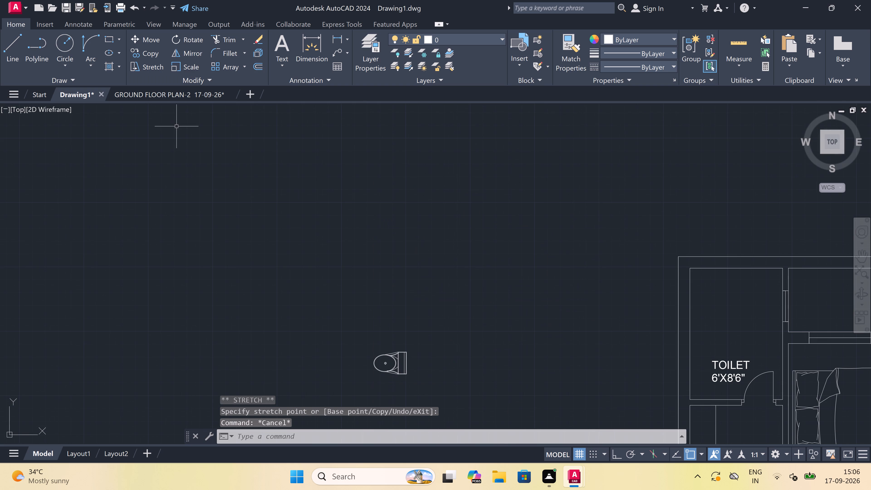
pyautogui.scroll(-2, 322, 214)
pyautogui.scroll(1, 369, 275)
pyautogui.moveTo(377, 250); pyautogui.dragTo(372, 253)
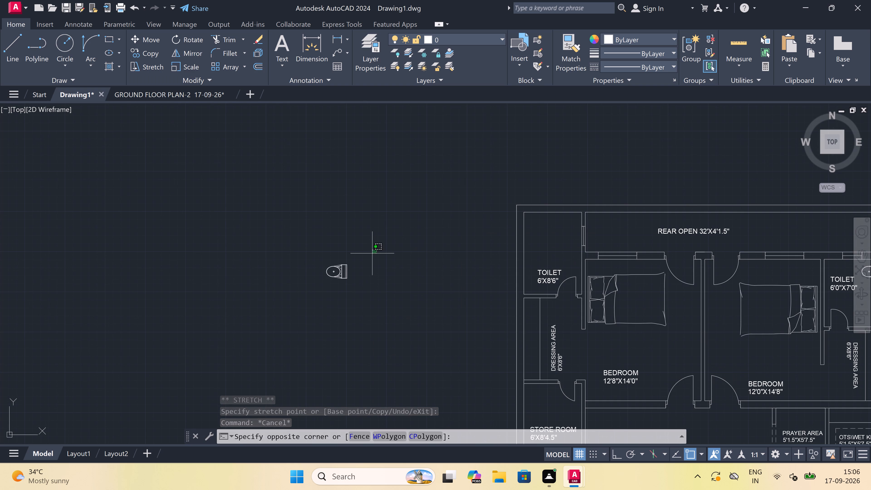
pyautogui.click(190, 323)
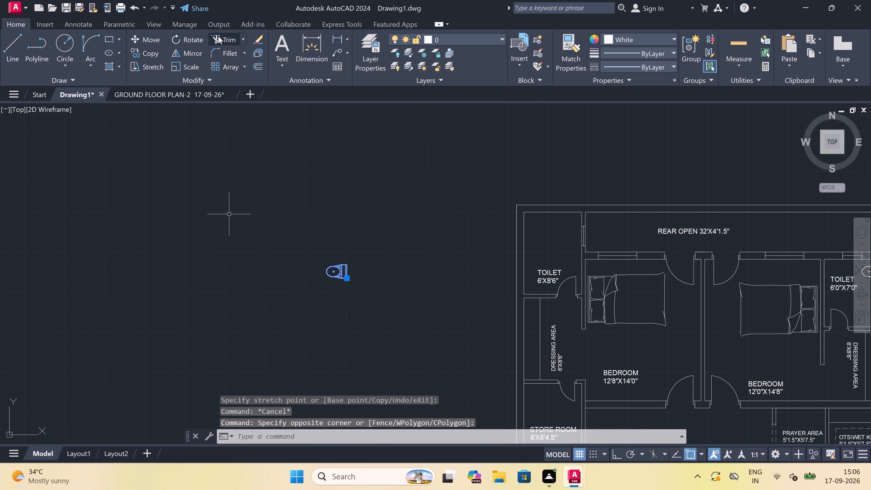
pyautogui.click(183, 36)
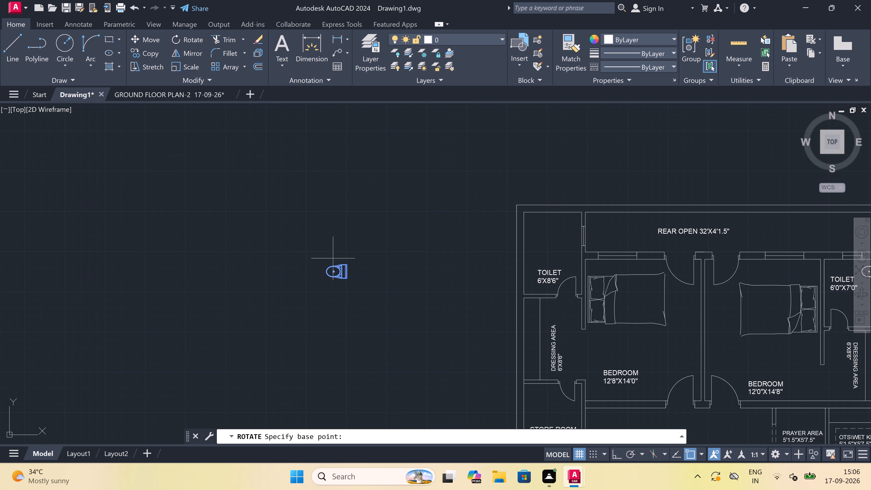
pyautogui.click(341, 267)
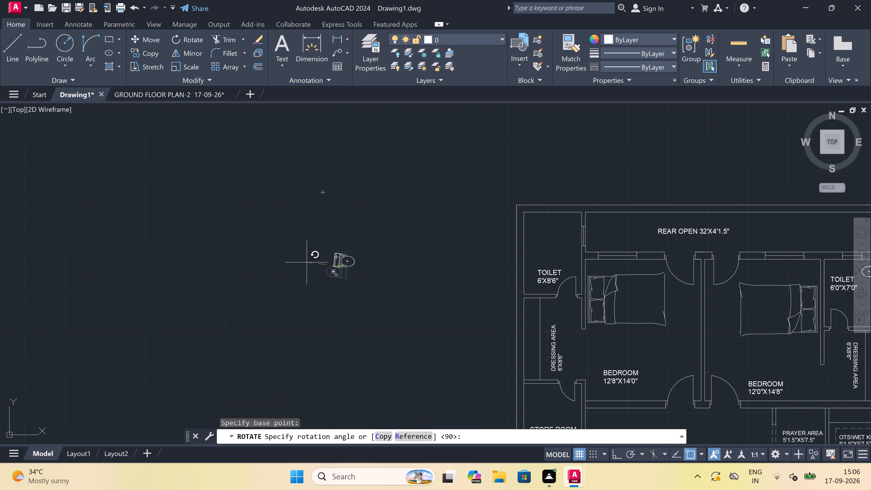
pyautogui.press('F8')
pyautogui.doubleClick(307, 269)
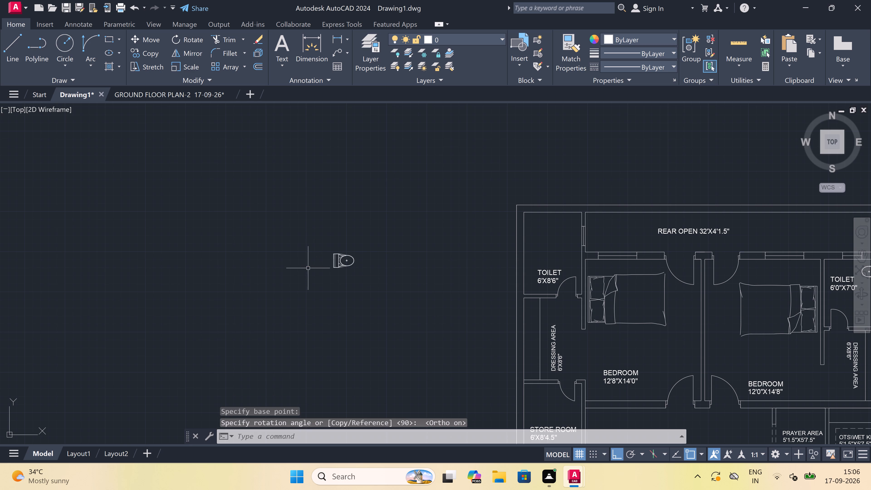
# Copy the rotated WC into the 6'X8'6" toilet, north of its label, with the tank against the west wall.
pyautogui.moveTo(396, 237); pyautogui.dragTo(393, 240)
pyautogui.click(229, 289)
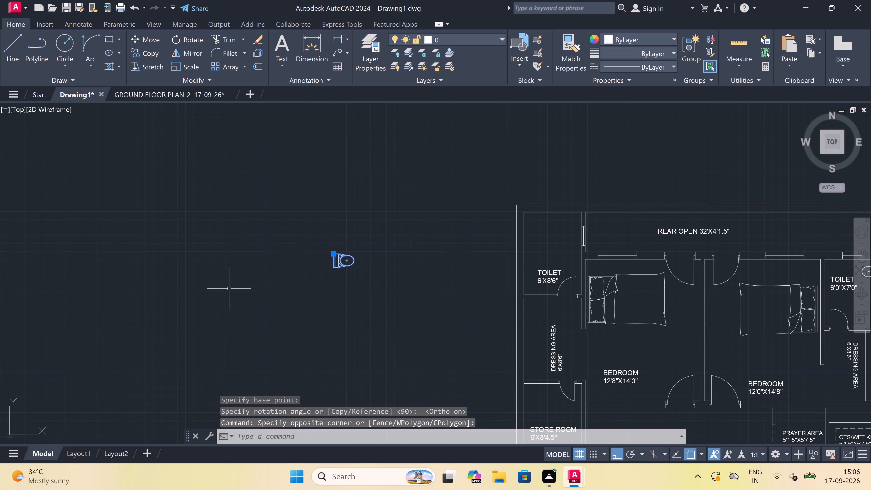
pyautogui.click(139, 51)
pyautogui.scroll(1, 321, 244)
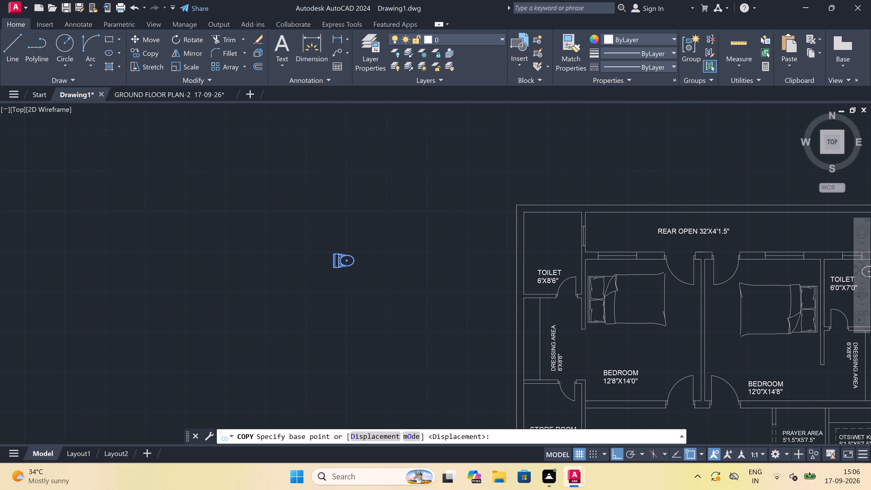
pyautogui.scroll(1, 321, 244)
pyautogui.scroll(3, 340, 288)
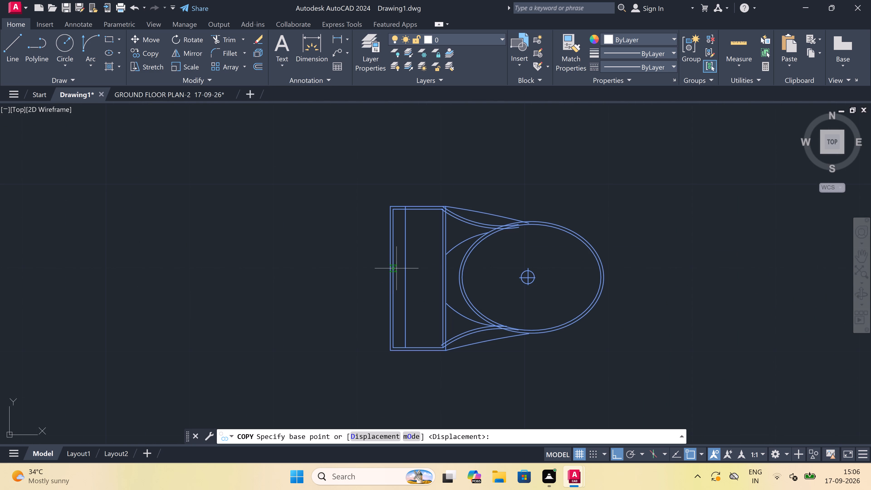
pyautogui.click(388, 275)
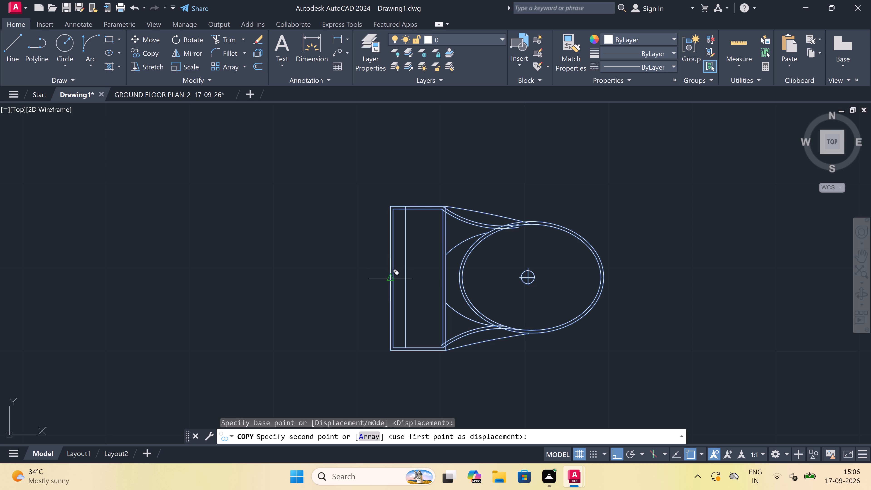
pyautogui.scroll(-4, 184, 221)
pyautogui.press('F8')
pyautogui.scroll(-1, 184, 220)
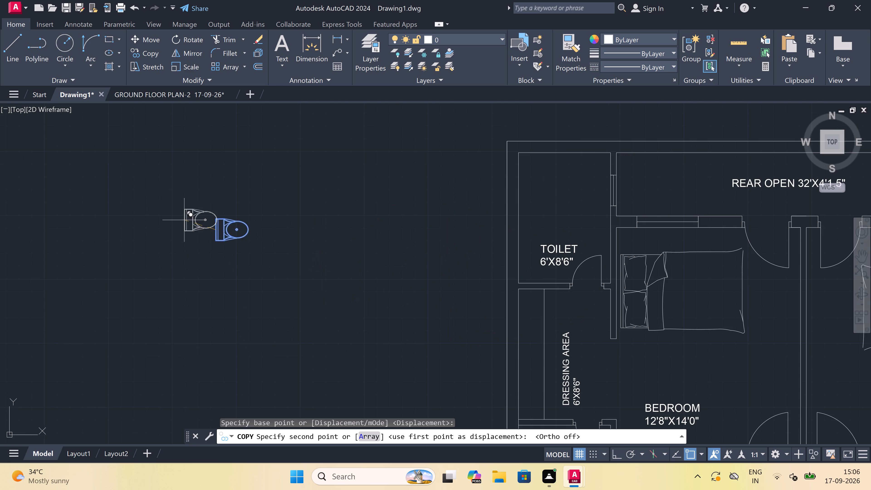
pyautogui.scroll(-1, 184, 220)
pyautogui.scroll(3, 314, 200)
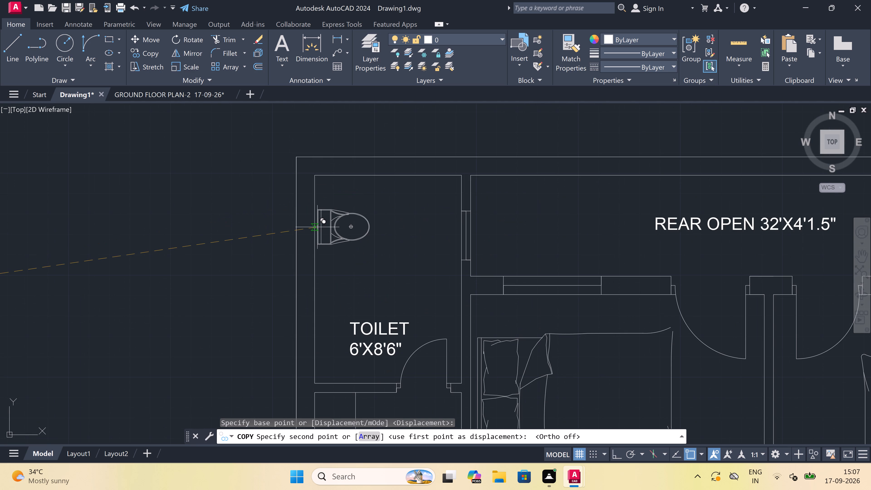
pyautogui.scroll(1, 317, 227)
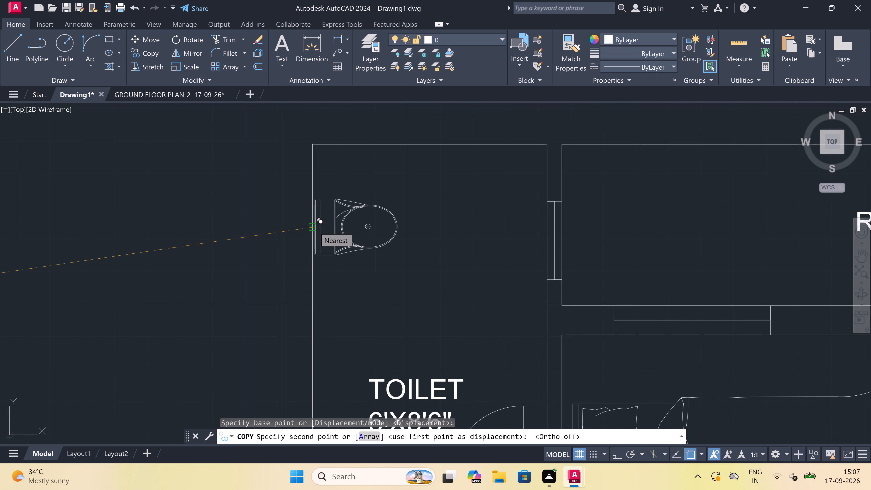
pyautogui.click(314, 227)
pyautogui.scroll(-3, 297, 205)
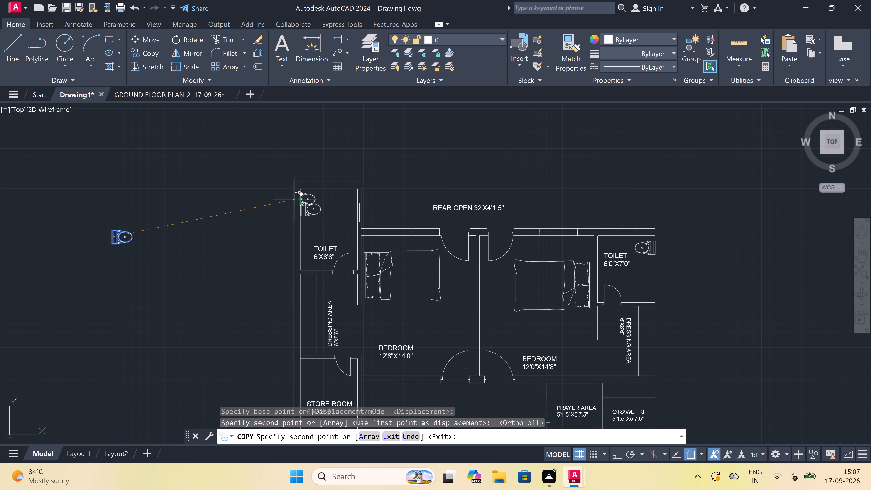
pyautogui.scroll(-2, 295, 198)
pyautogui.scroll(3, 301, 347)
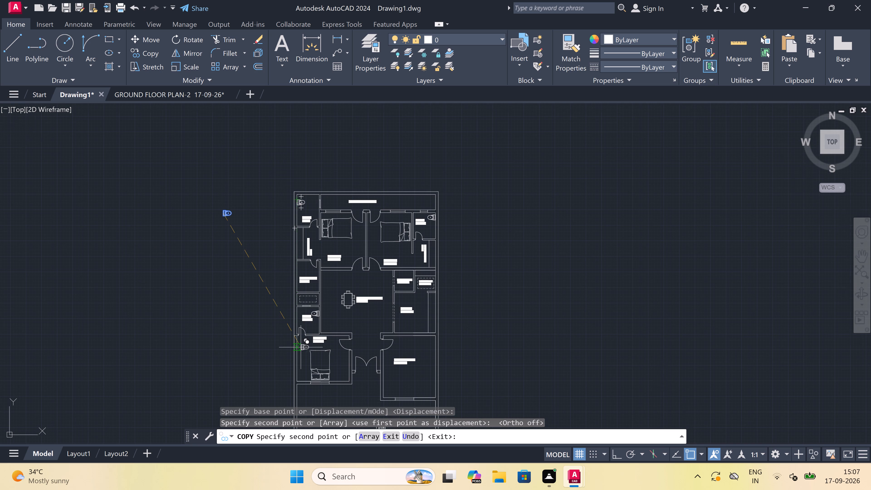
pyautogui.scroll(-2, 302, 343)
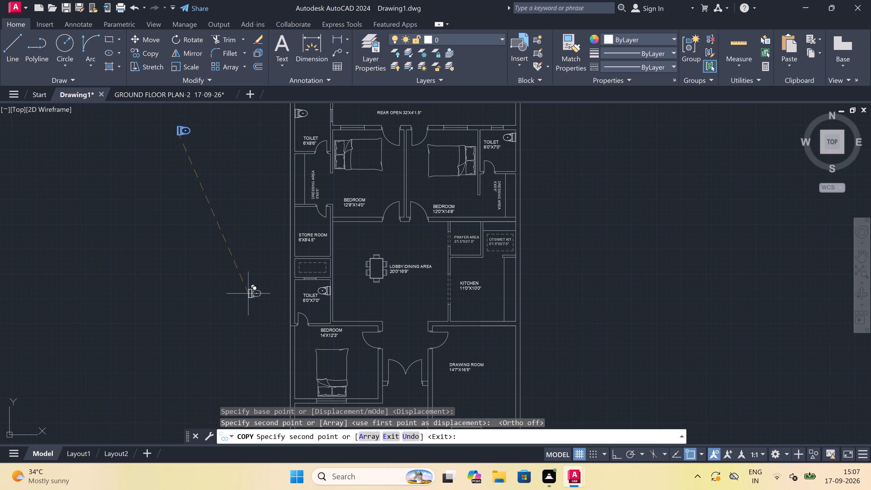
pyautogui.press('Escape')
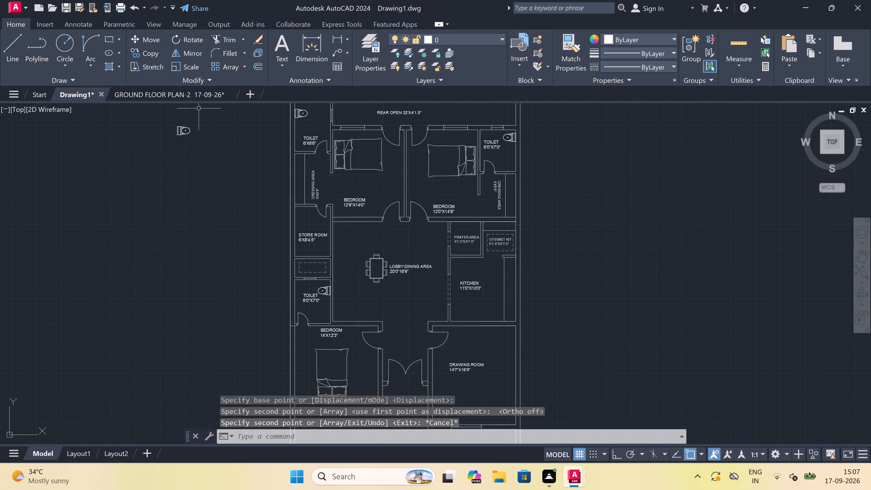
# Delete the leftover source WC lying west of the floor plan.
pyautogui.moveTo(198, 112); pyautogui.dragTo(195, 123)
pyautogui.click(153, 181)
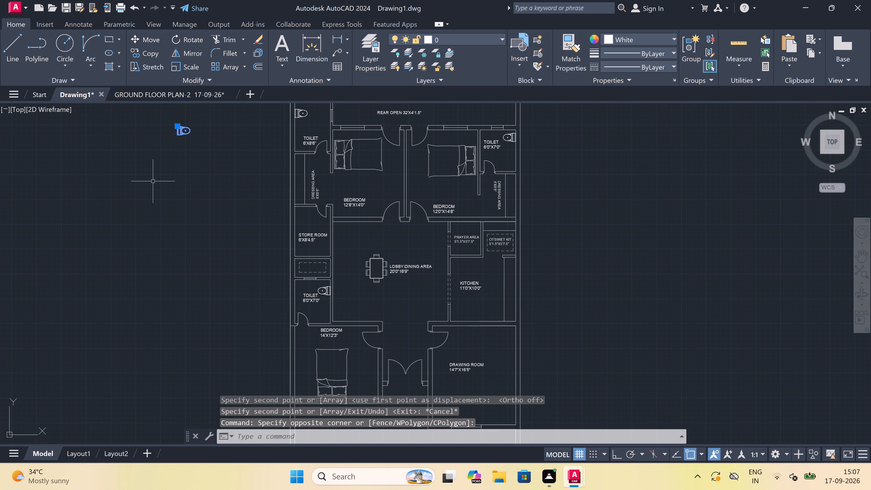
pyautogui.press('Delete')
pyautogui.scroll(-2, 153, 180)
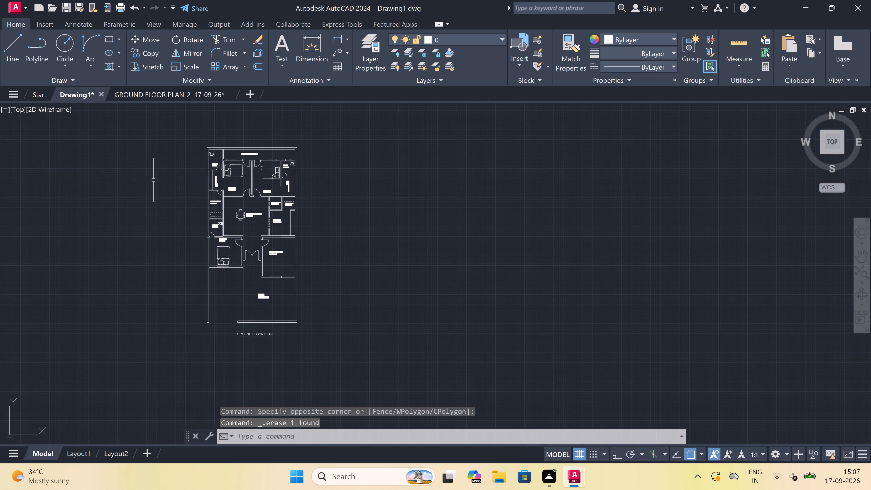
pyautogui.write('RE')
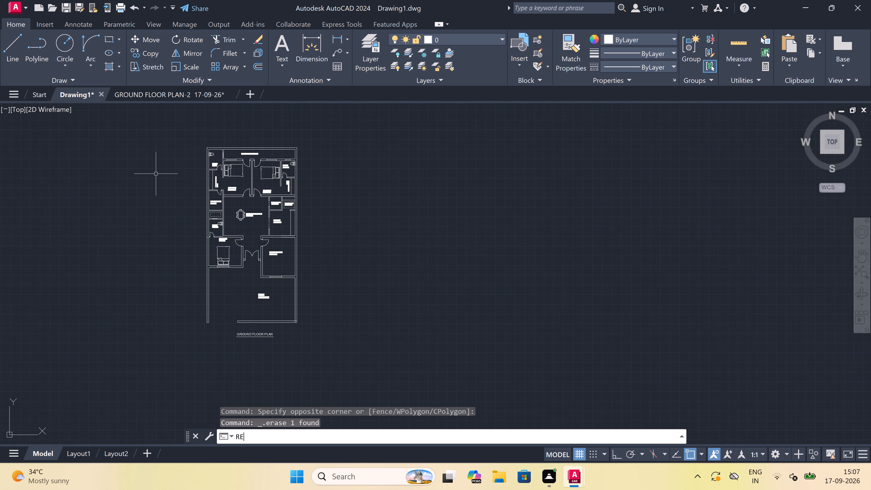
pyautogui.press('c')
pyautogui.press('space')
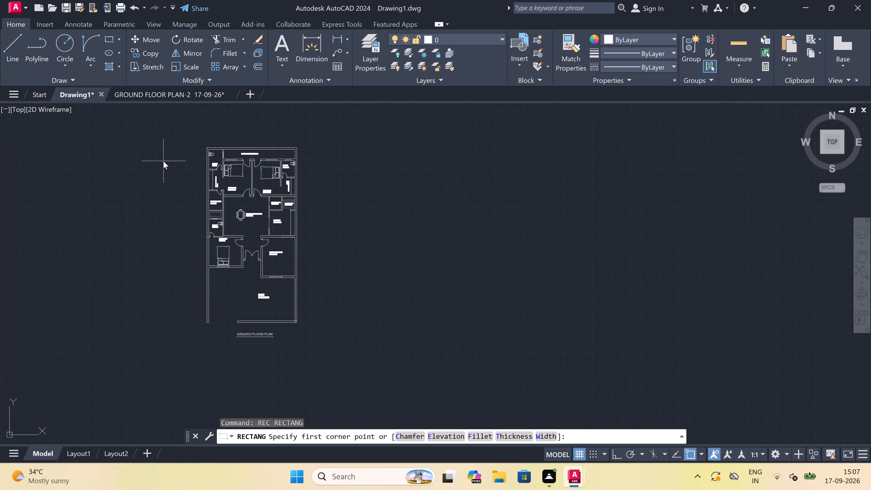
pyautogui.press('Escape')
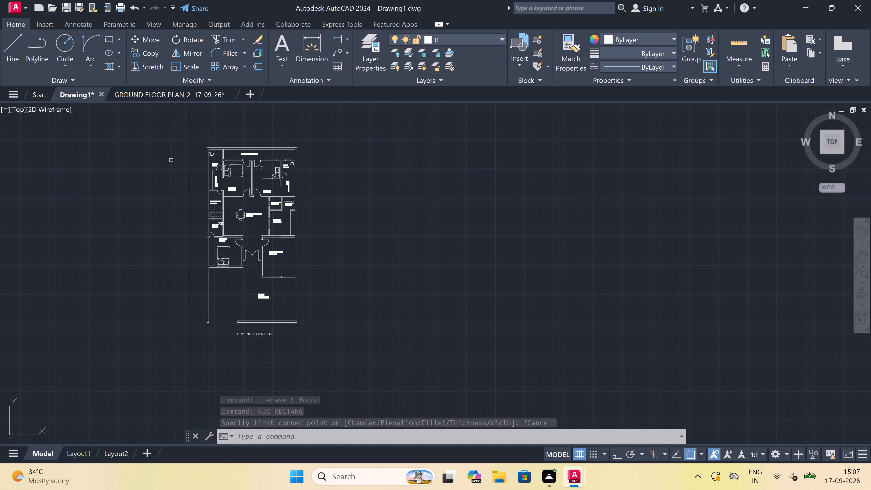
# Draw a rectangular border around the whole floor plan, enclosing the GROUND FLOOR PLAN title with a margin on every side.
pyautogui.write('REC')
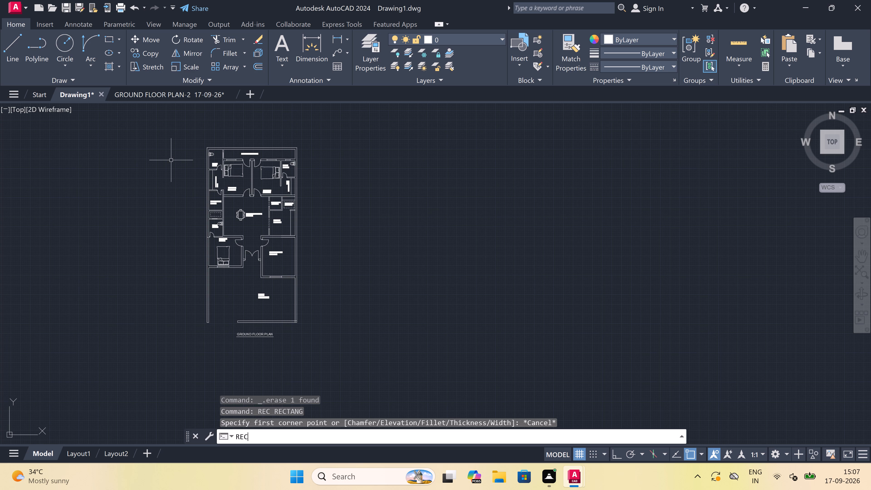
pyautogui.press('space')
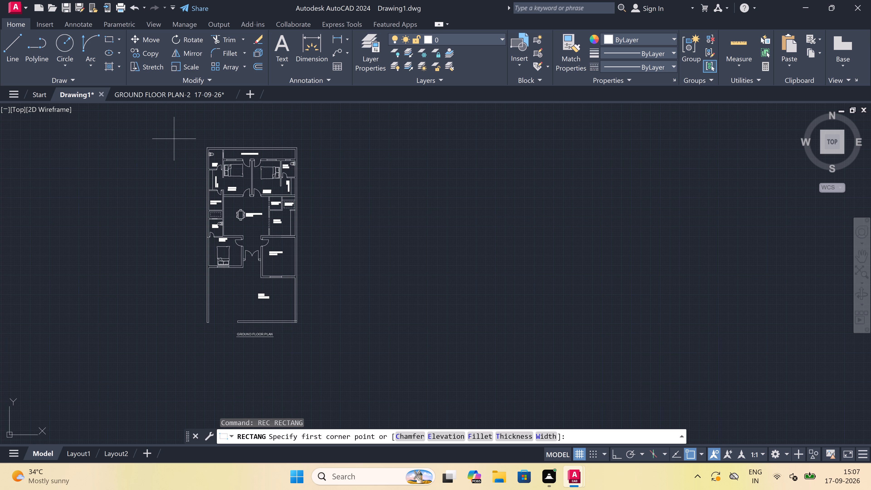
pyautogui.click(197, 137)
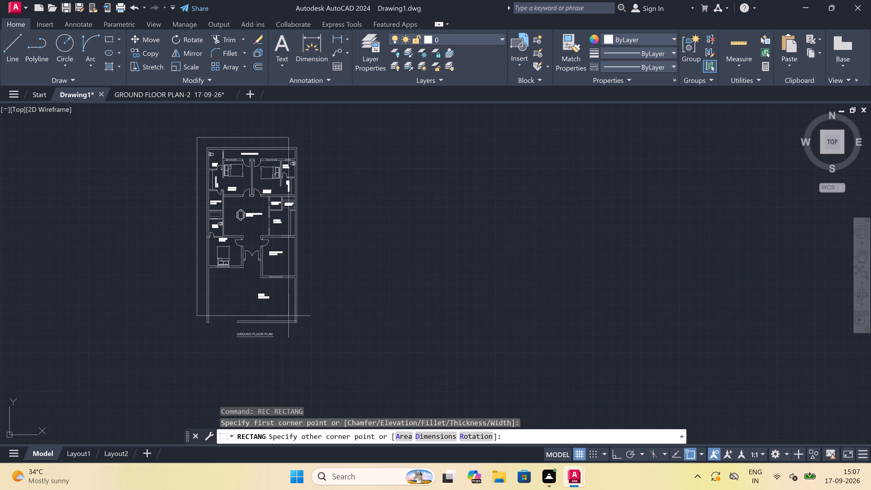
pyautogui.click(308, 346)
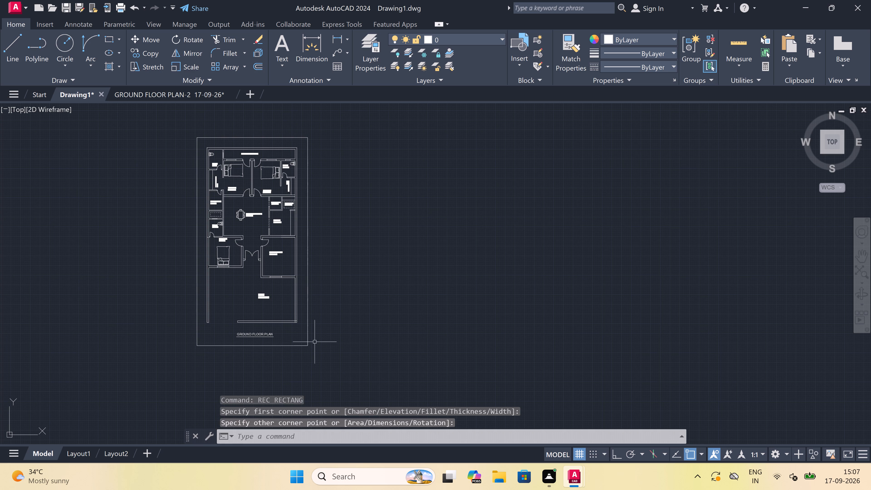
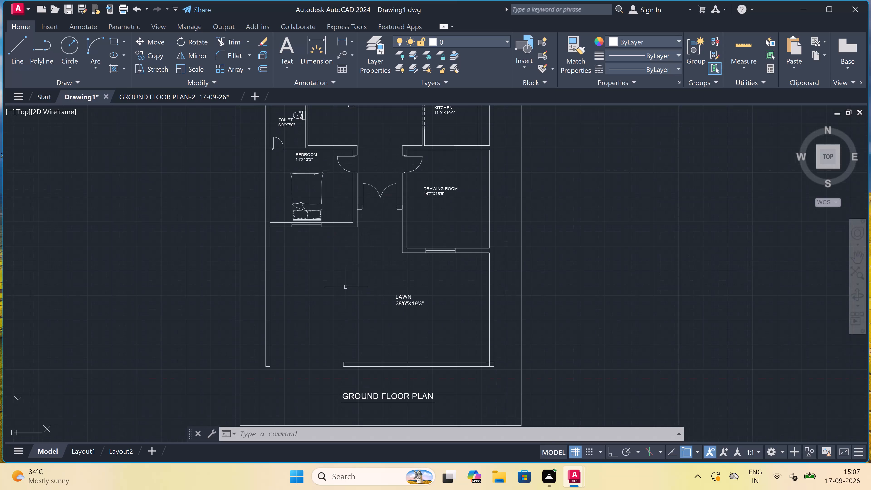
# Open the recent drawing living_room_furniture (1).dwg.
pyautogui.scroll(1, 346, 287)
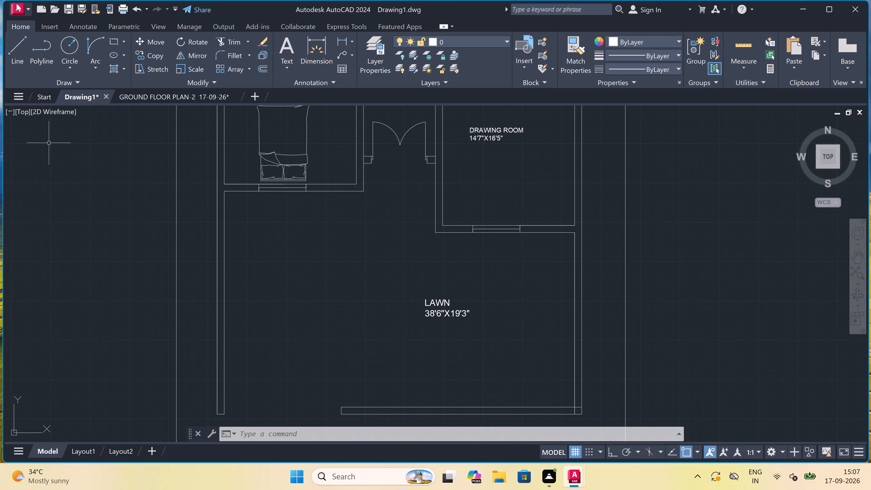
pyautogui.click(16, 3)
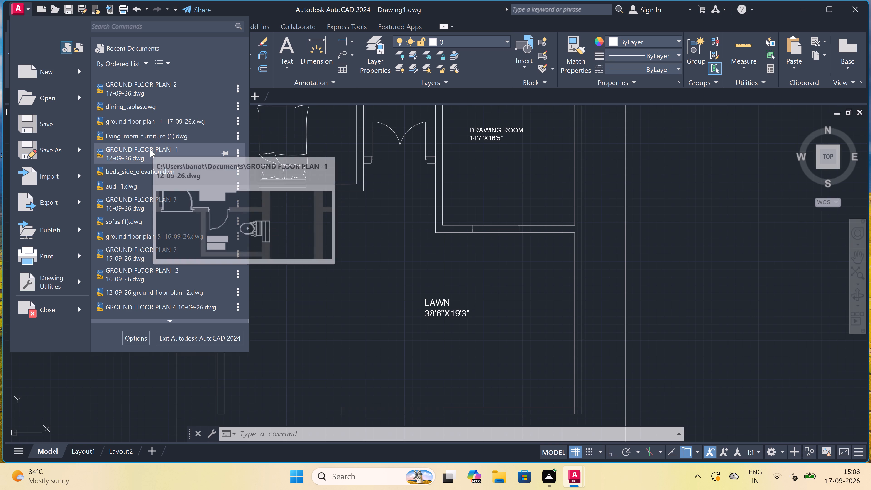
pyautogui.doubleClick(150, 137)
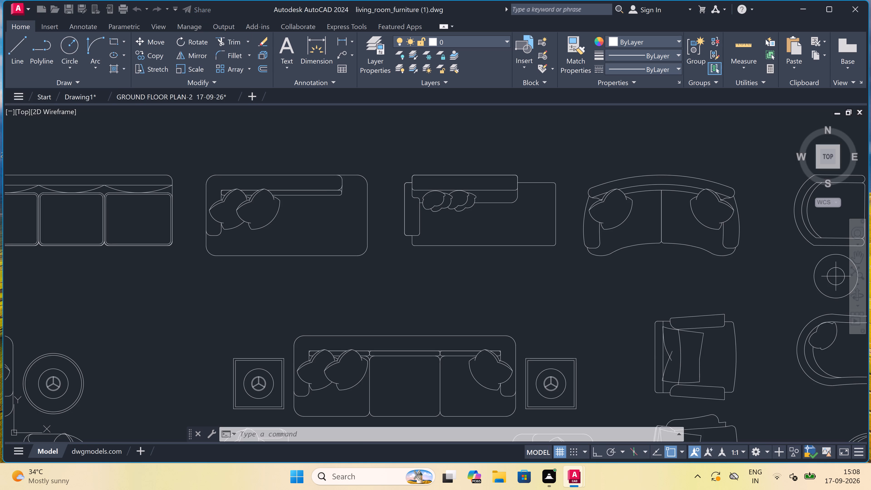
# Copy the L-shaped corner sofa group and the two-seat sofa set with armchairs and table to the clipboard.
pyautogui.scroll(-2, 346, 227)
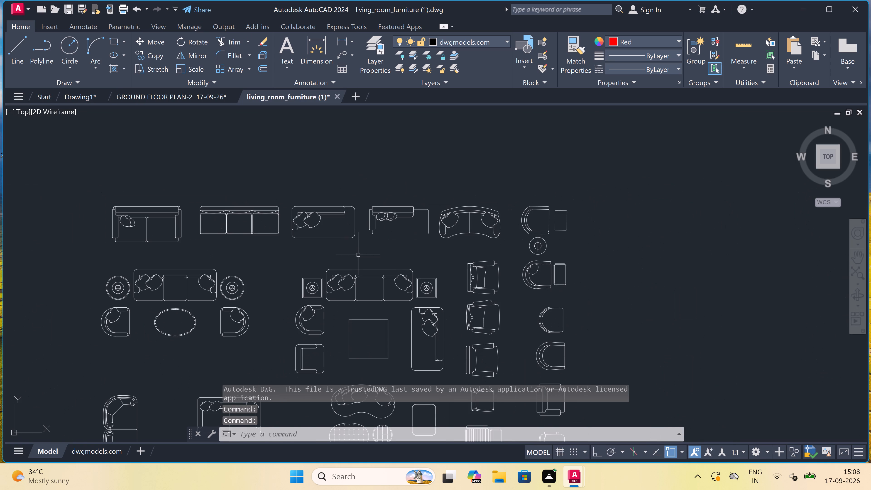
pyautogui.scroll(-1, 360, 250)
pyautogui.scroll(2, 378, 267)
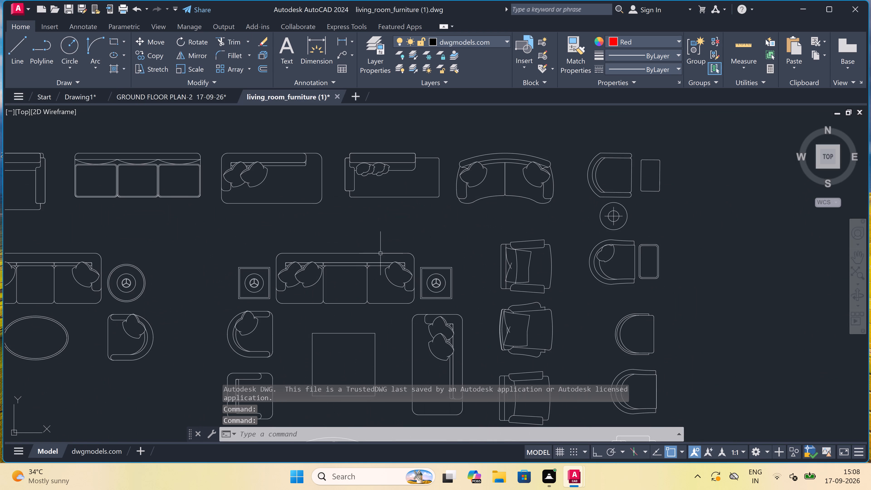
pyautogui.scroll(-3, 381, 251)
pyautogui.scroll(-1, 357, 290)
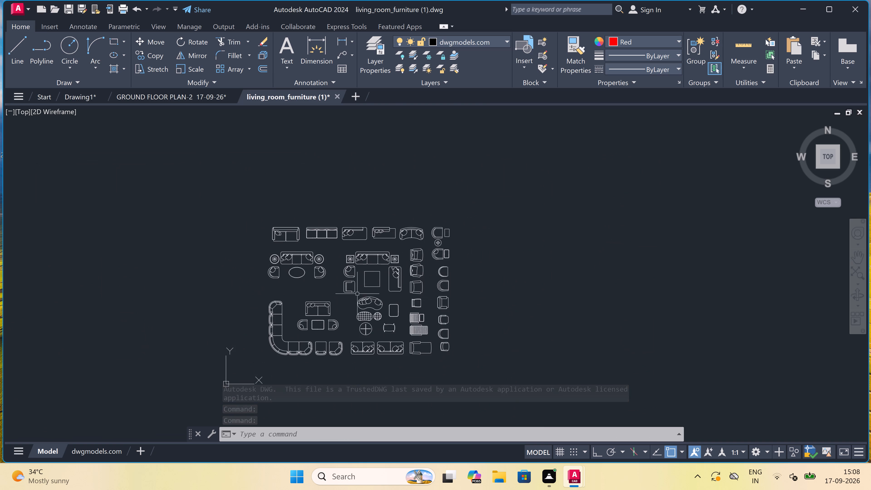
pyautogui.scroll(2, 340, 304)
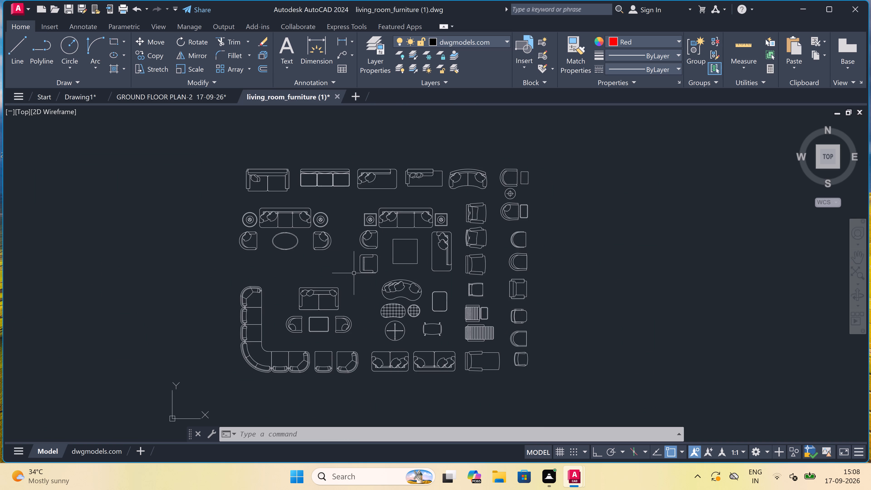
pyautogui.moveTo(362, 281); pyautogui.dragTo(359, 295)
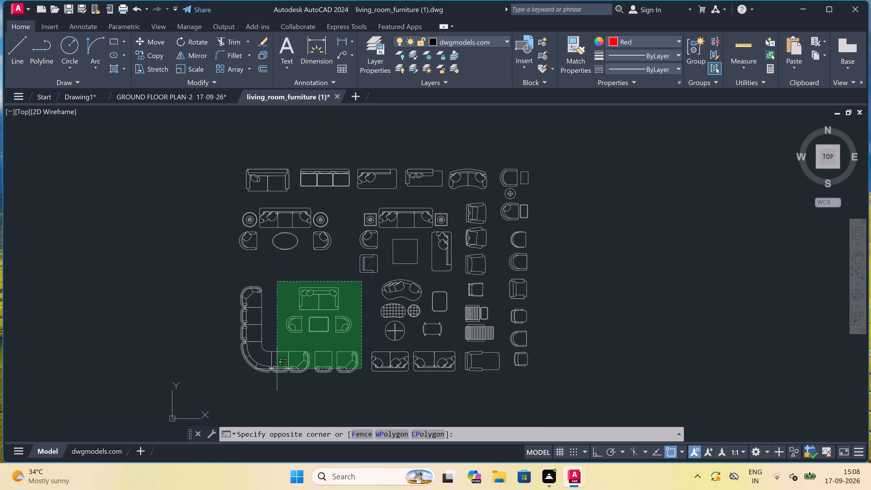
pyautogui.click(221, 384)
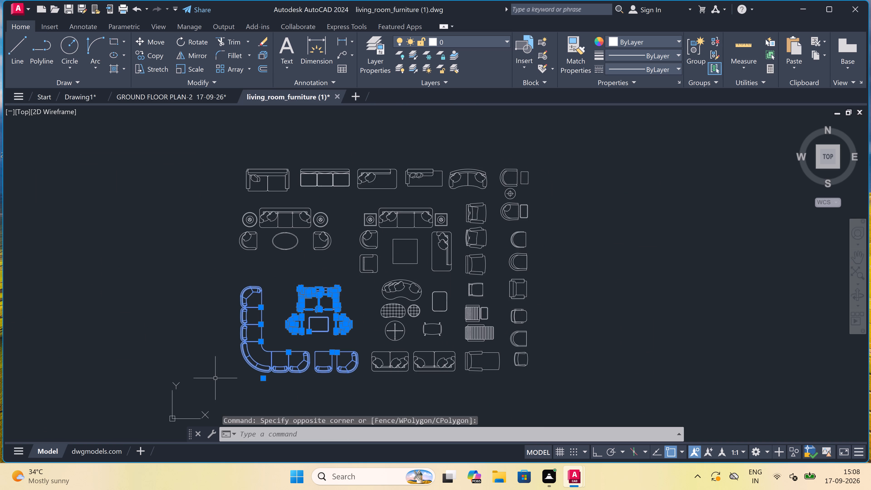
pyautogui.hotkey('ctrl', 'c')
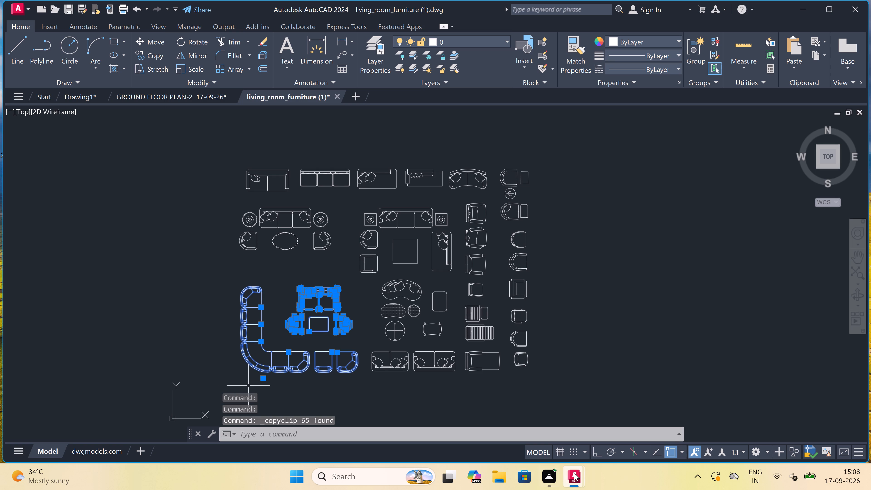
# Switch back to Drawing1 and paste the copied furniture east of the ground floor plan.
pyautogui.click(474, 418)
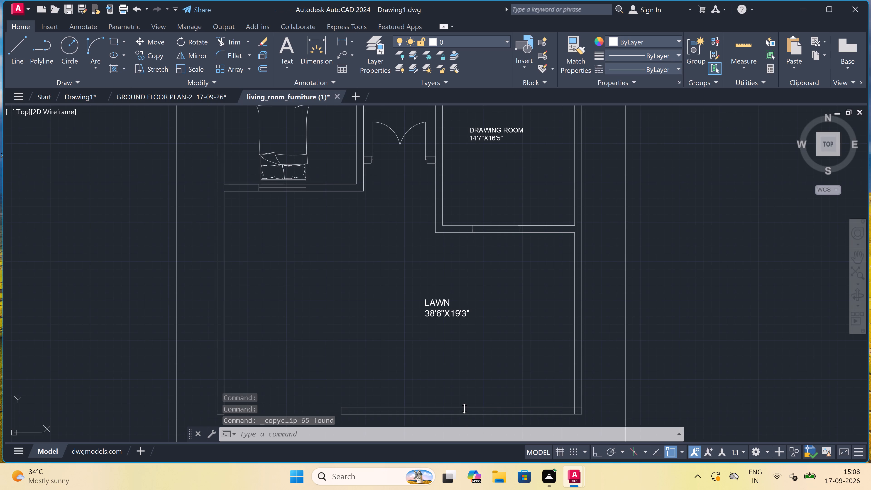
pyautogui.hotkey('ctrl', 'v')
pyautogui.scroll(-3, 231, 191)
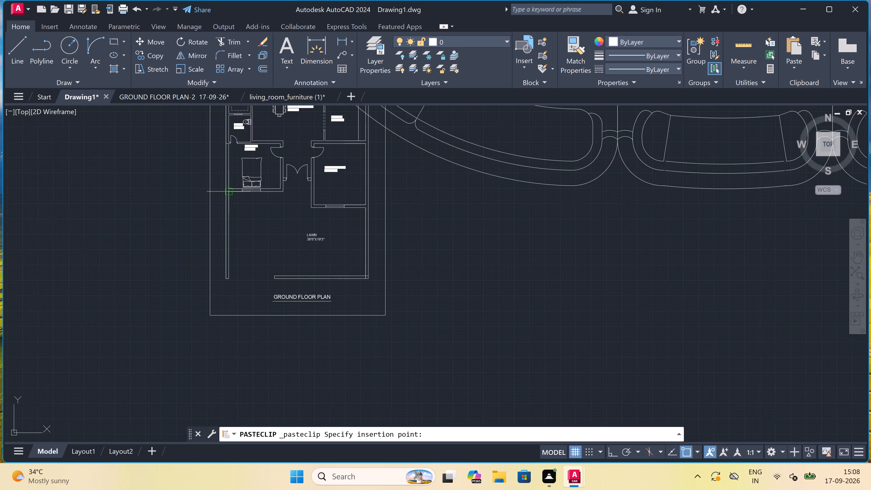
pyautogui.scroll(-2, 231, 191)
pyautogui.click(372, 248)
pyautogui.scroll(-1, 372, 248)
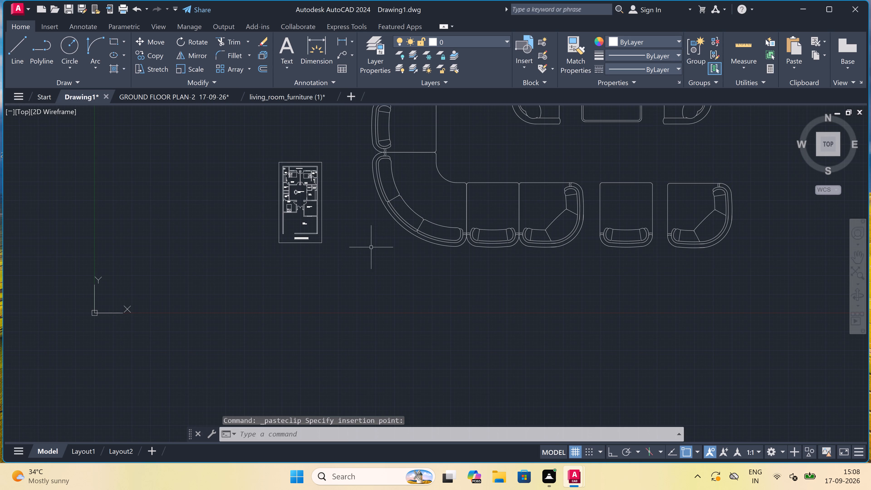
# Move the DRAWING ROOM label straight north, close to the room's top wall.
pyautogui.scroll(3, 302, 210)
pyautogui.scroll(3, 324, 196)
pyautogui.click(324, 196)
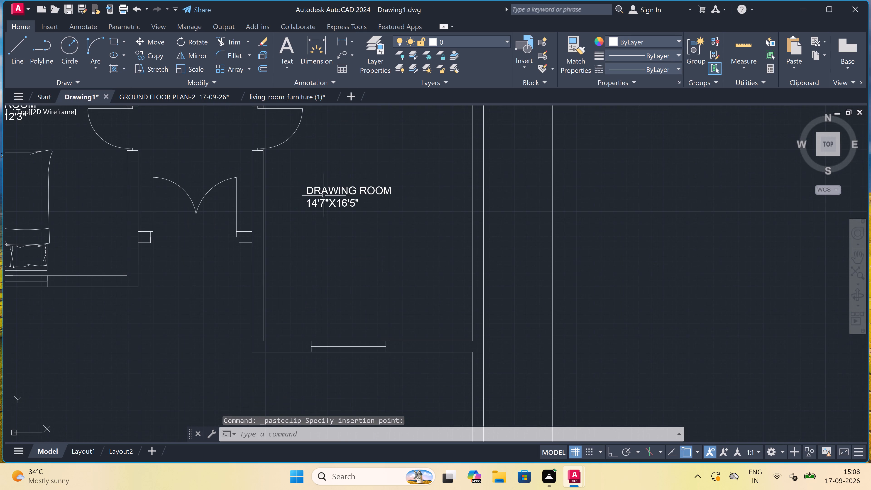
pyautogui.click(306, 184)
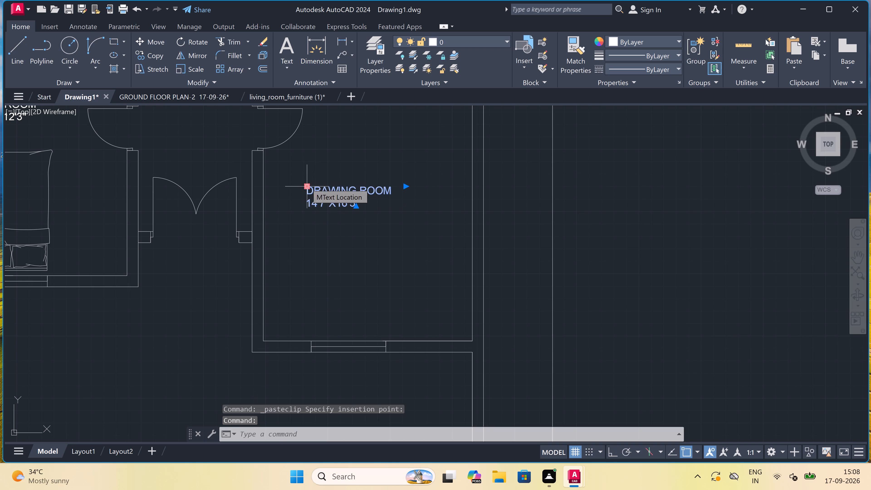
pyautogui.scroll(-4, 305, 167)
pyautogui.scroll(4, 306, 153)
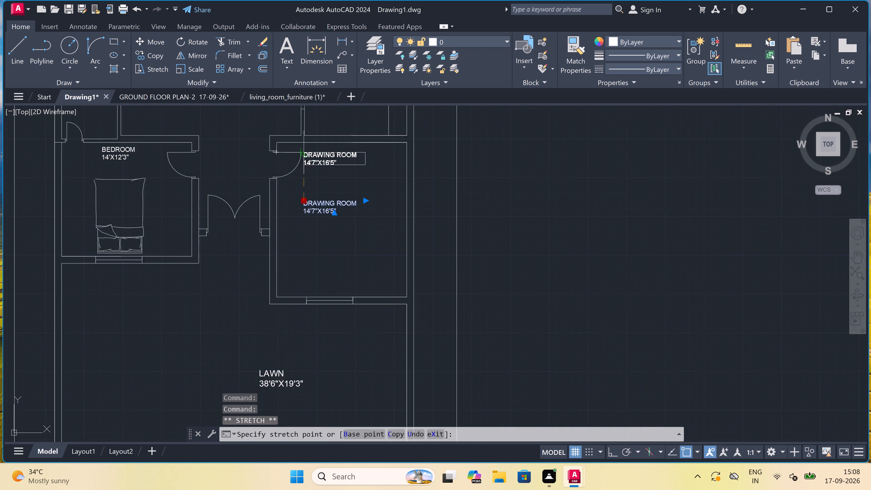
pyautogui.click(306, 153)
pyautogui.press('Escape')
# Delete the pasted two-seat sofa, its two armchairs and the coffee table, keeping the L-shaped sofa group.
pyautogui.scroll(-10, 309, 176)
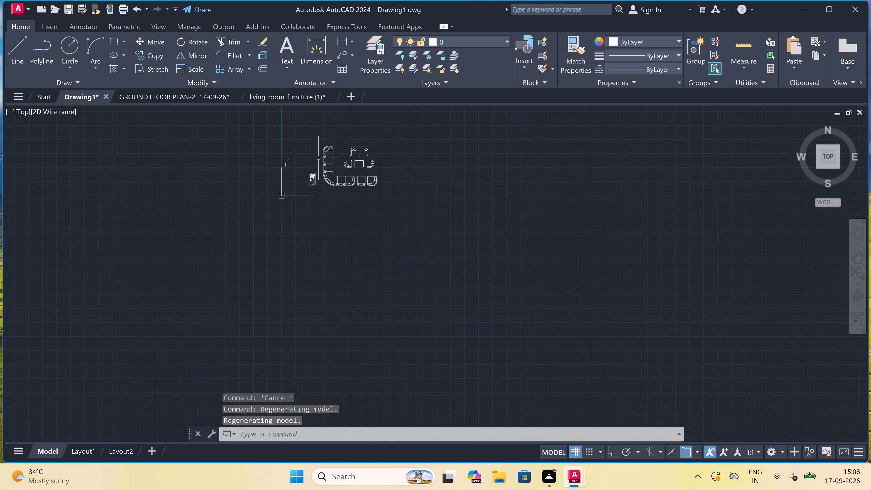
pyautogui.scroll(2, 318, 158)
pyautogui.scroll(-2, 350, 156)
pyautogui.scroll(2, 355, 142)
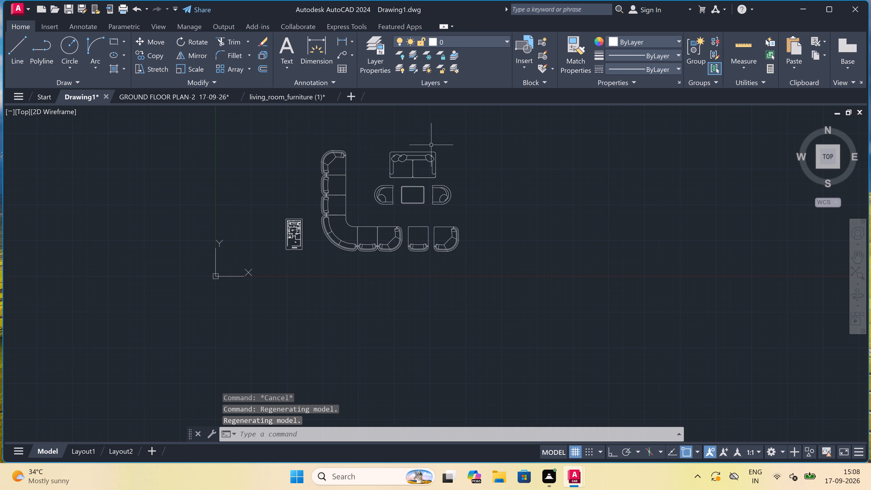
pyautogui.moveTo(459, 142); pyautogui.dragTo(453, 150)
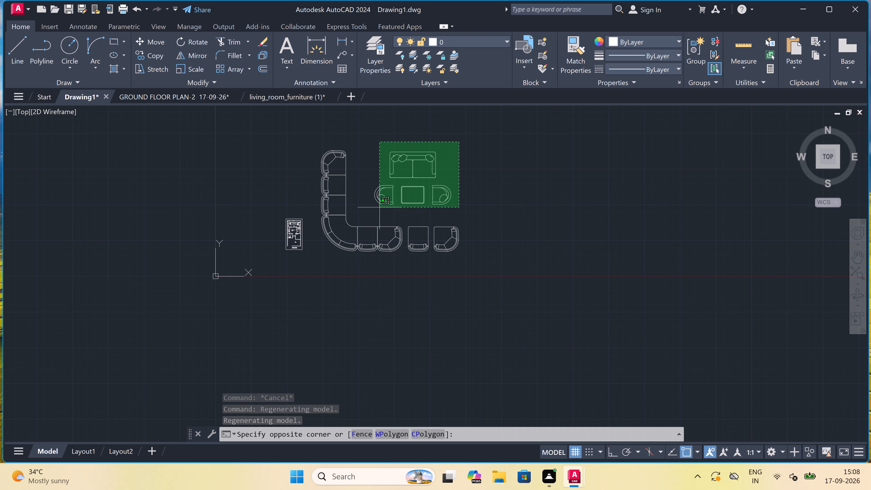
pyautogui.click(378, 207)
pyautogui.press('Delete')
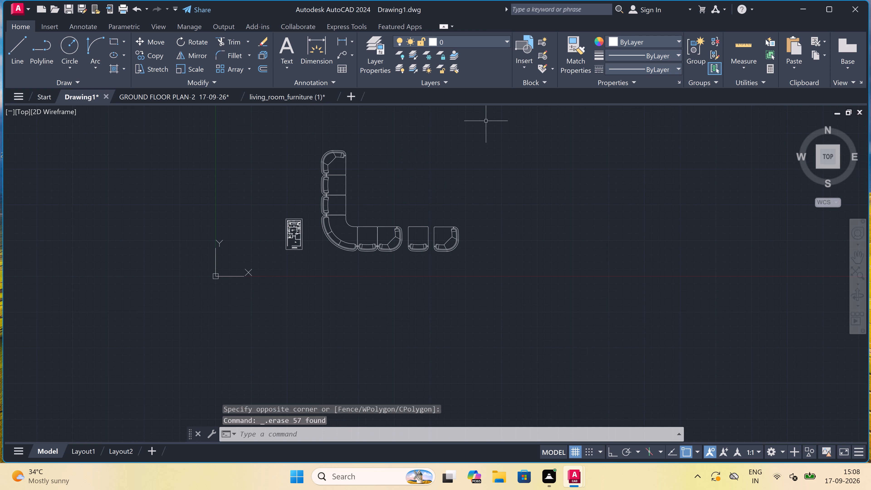
# Scale the L-shaped sofa group and its separate seats down freehand until they are small enough for the drawing room.
pyautogui.moveTo(499, 128); pyautogui.dragTo(492, 140)
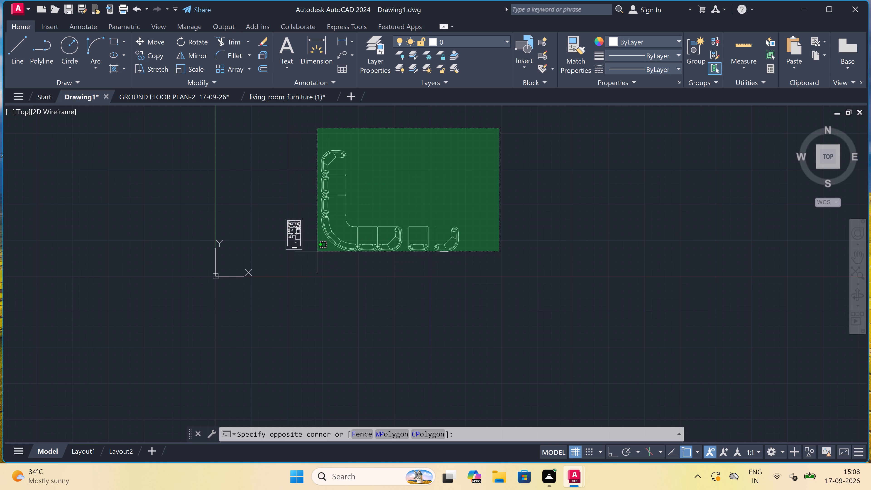
pyautogui.doubleClick(317, 251)
pyautogui.click(187, 67)
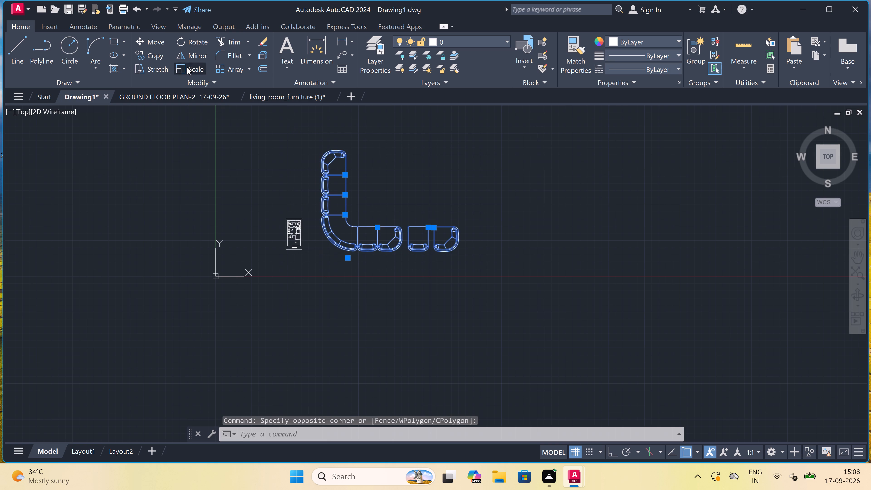
pyautogui.click(333, 188)
pyautogui.scroll(1, 332, 171)
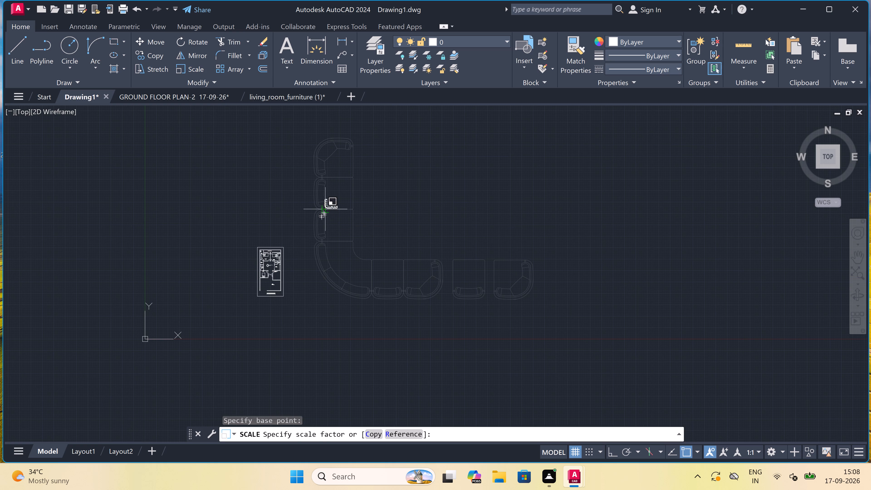
pyautogui.scroll(7, 324, 208)
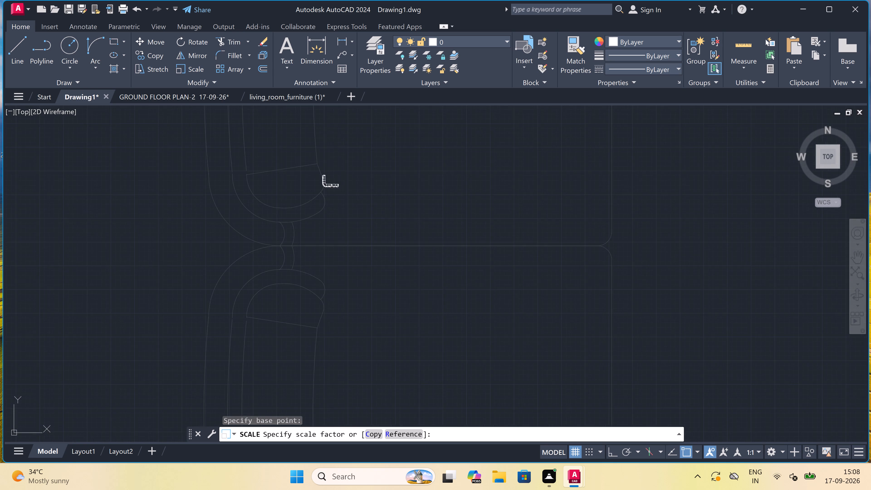
pyautogui.click(327, 184)
# Move the scaled-down sofa group to just outside the plan's border, east of the drawing room.
pyautogui.moveTo(381, 143); pyautogui.dragTo(319, 183)
pyautogui.click(168, 214)
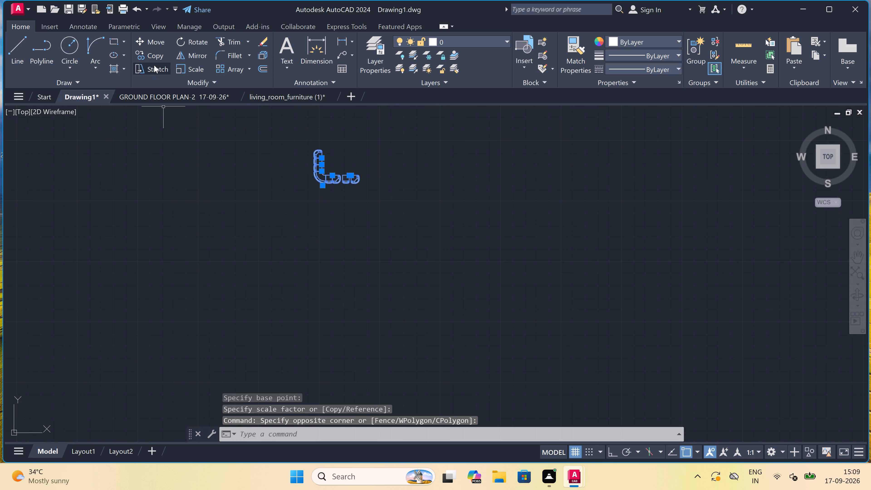
pyautogui.click(152, 43)
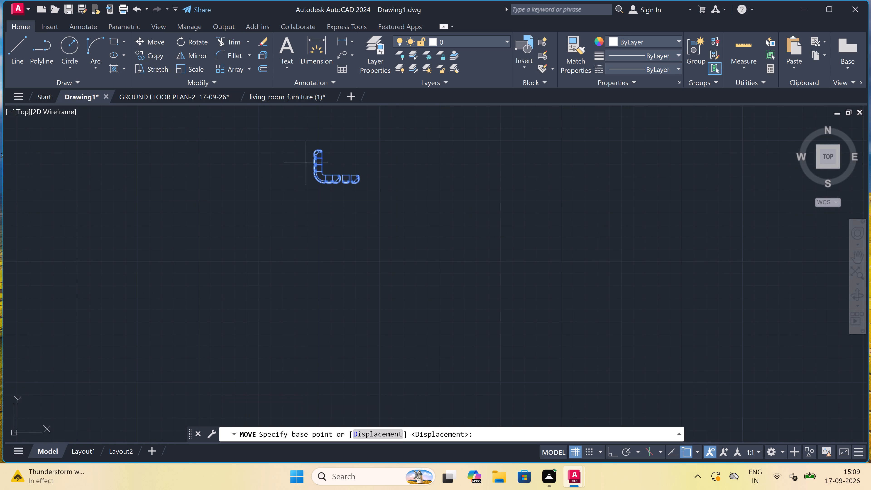
pyautogui.moveTo(325, 179); pyautogui.dragTo(308, 208)
pyautogui.scroll(-4, 257, 237)
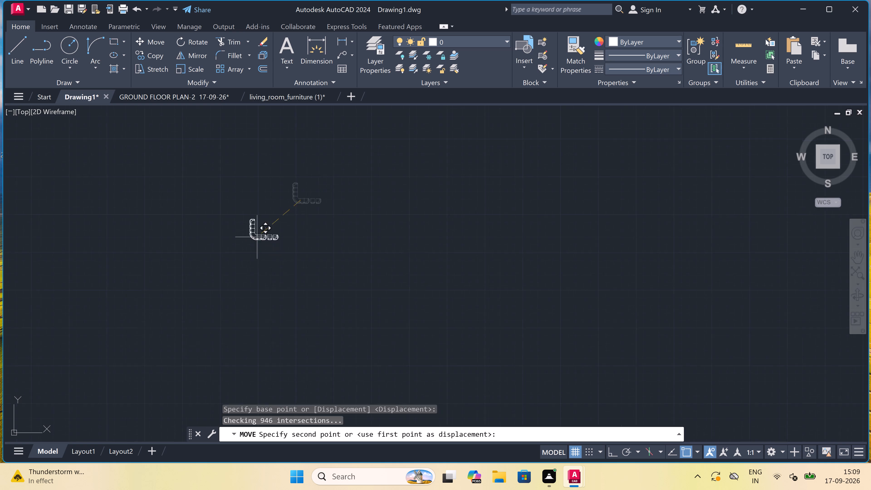
pyautogui.scroll(-3, 257, 235)
pyautogui.scroll(4, 182, 350)
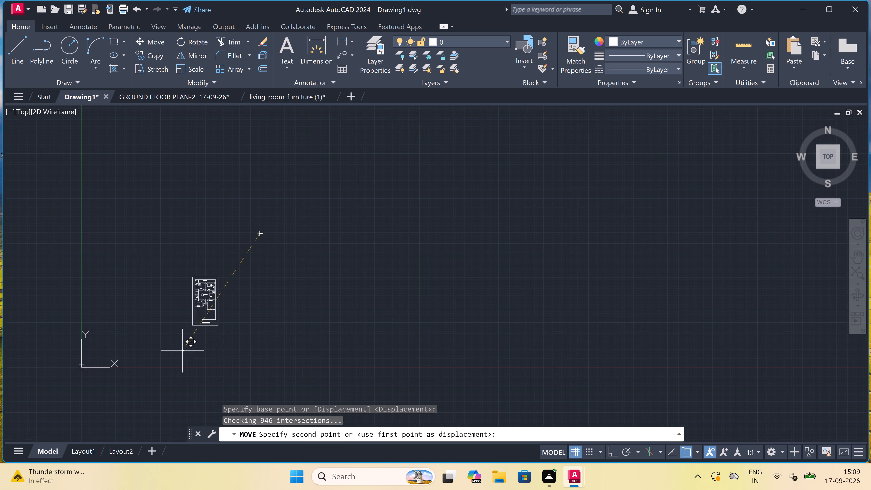
pyautogui.scroll(-4, 218, 275)
pyautogui.scroll(3, 235, 240)
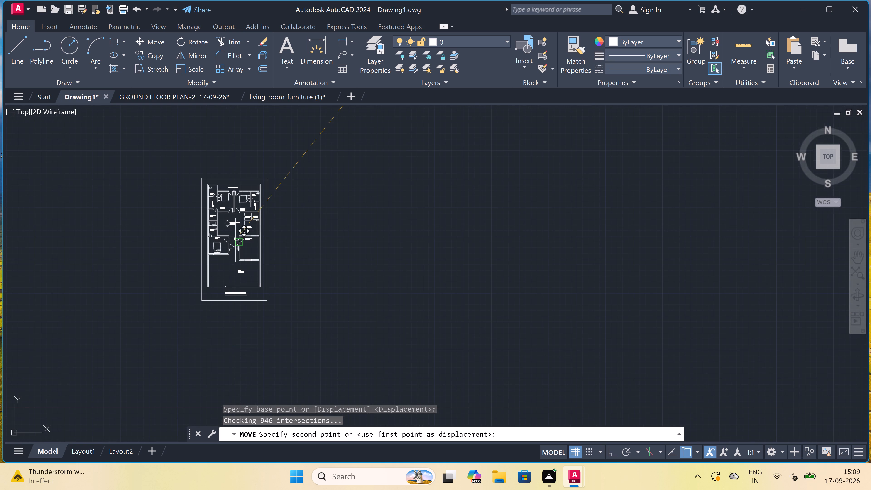
pyautogui.scroll(4, 244, 253)
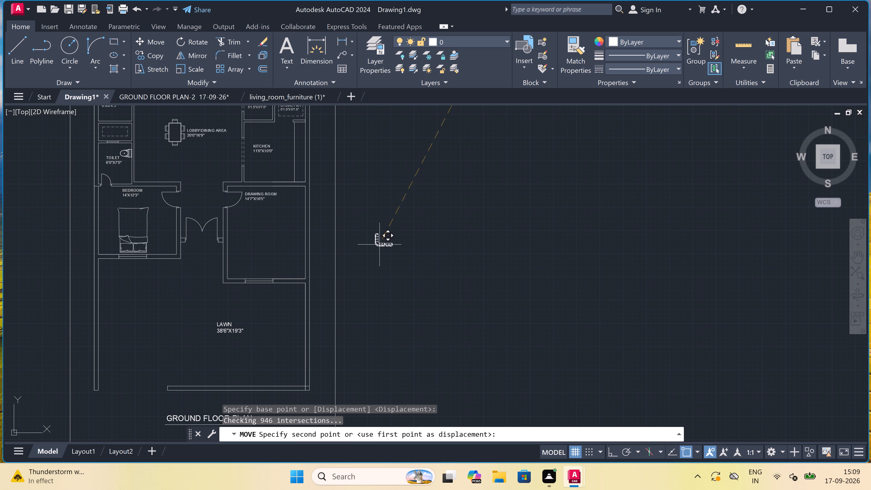
pyautogui.scroll(1, 381, 244)
pyautogui.click(379, 228)
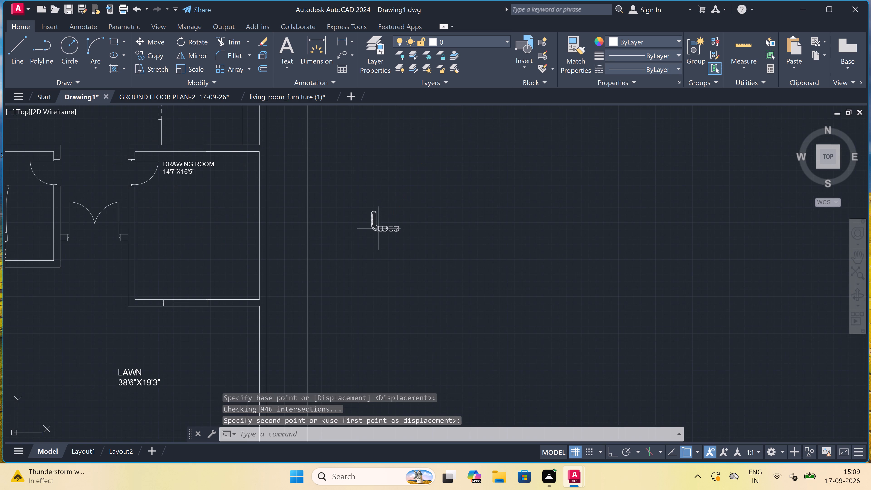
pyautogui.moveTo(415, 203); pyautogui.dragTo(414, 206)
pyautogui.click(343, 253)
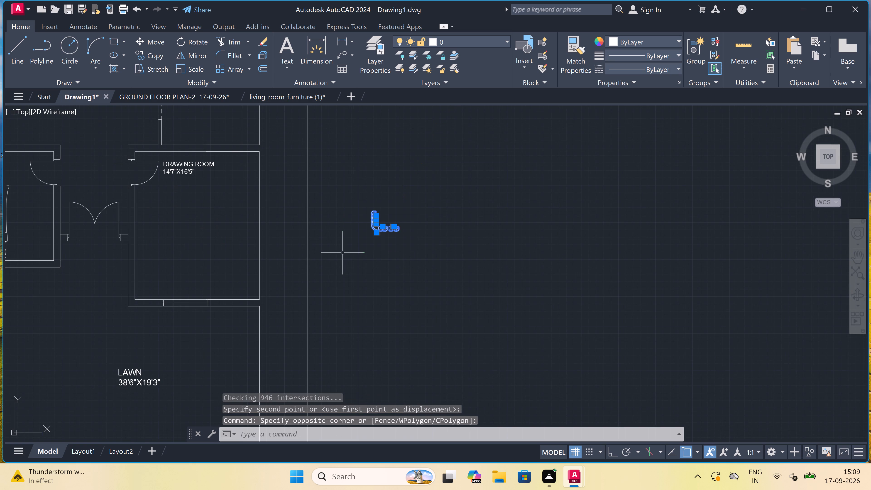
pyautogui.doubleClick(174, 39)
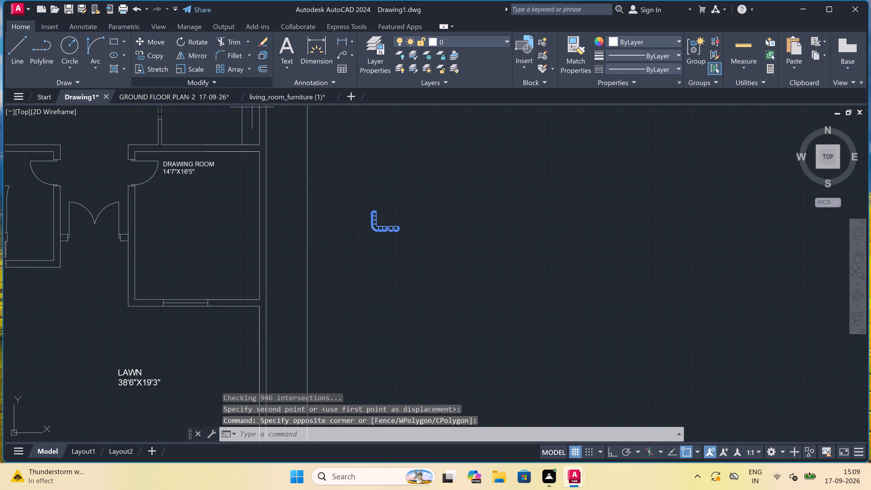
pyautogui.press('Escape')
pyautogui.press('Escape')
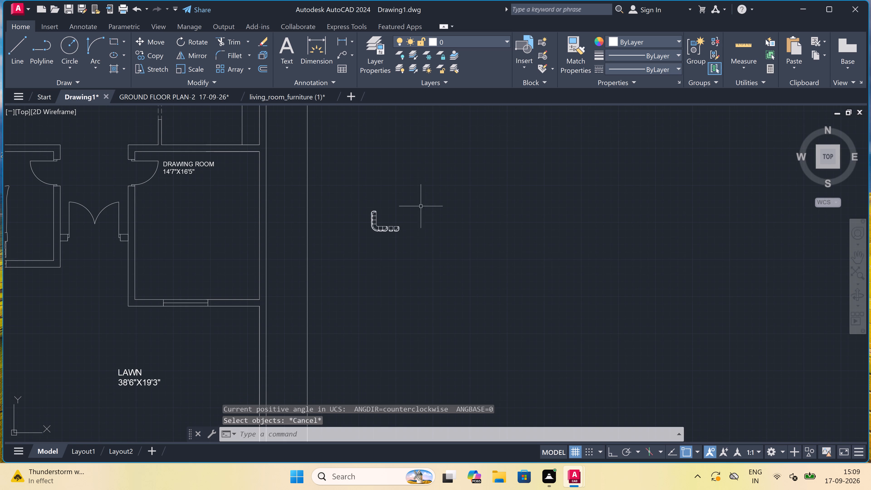
# Rotate the L-shaped sofa group and its separate seats by 90° about the group's end seat.
pyautogui.moveTo(430, 198); pyautogui.dragTo(400, 218)
pyautogui.click(344, 252)
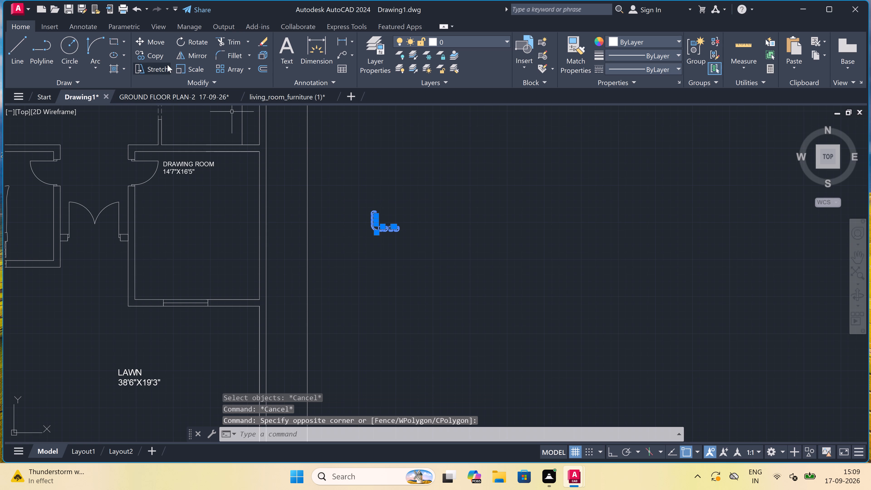
pyautogui.click(193, 44)
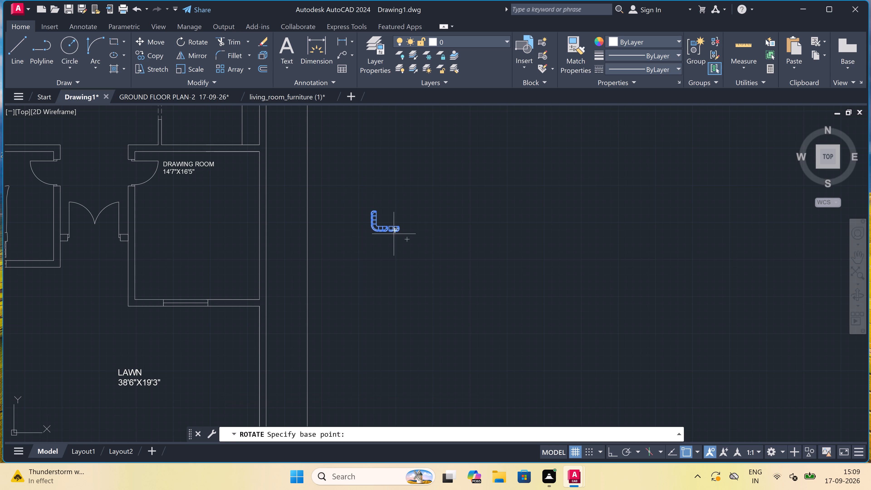
pyautogui.click(393, 230)
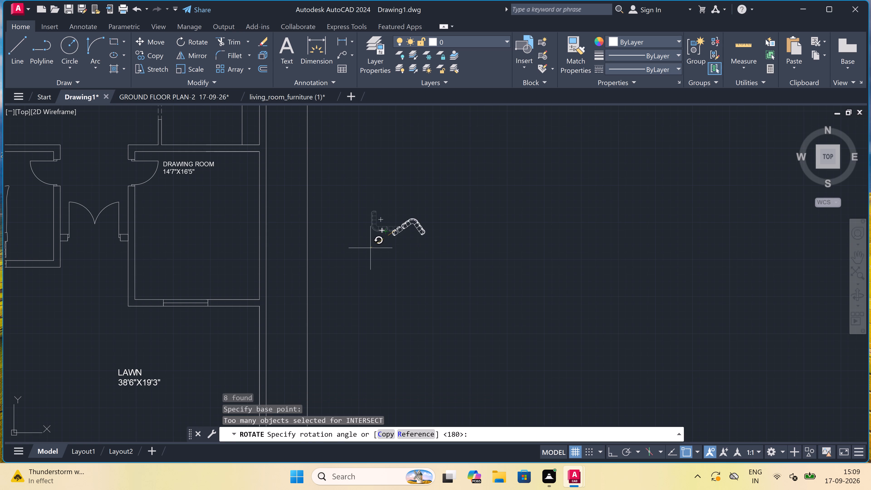
pyautogui.press('F8')
pyautogui.click(393, 193)
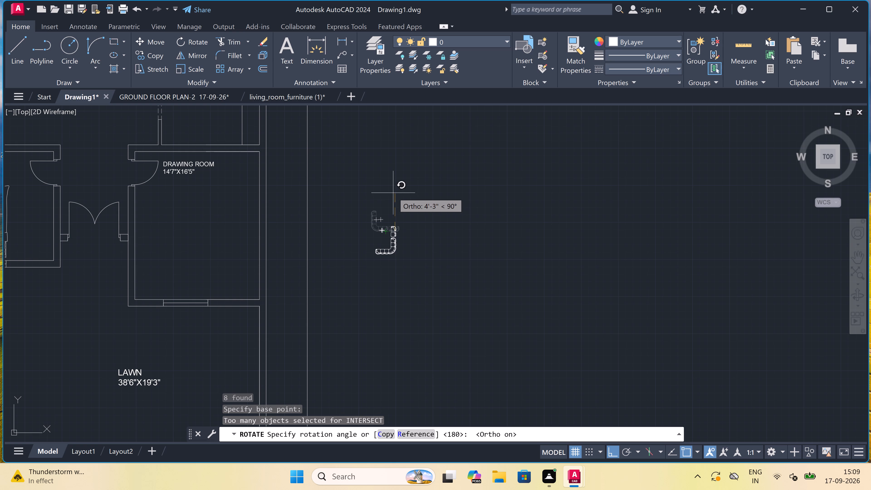
# Scale the rotated sofa group up freehand from its northern end seat to a size that suits the drawing room.
pyautogui.moveTo(411, 195); pyautogui.dragTo(406, 206)
pyautogui.click(357, 286)
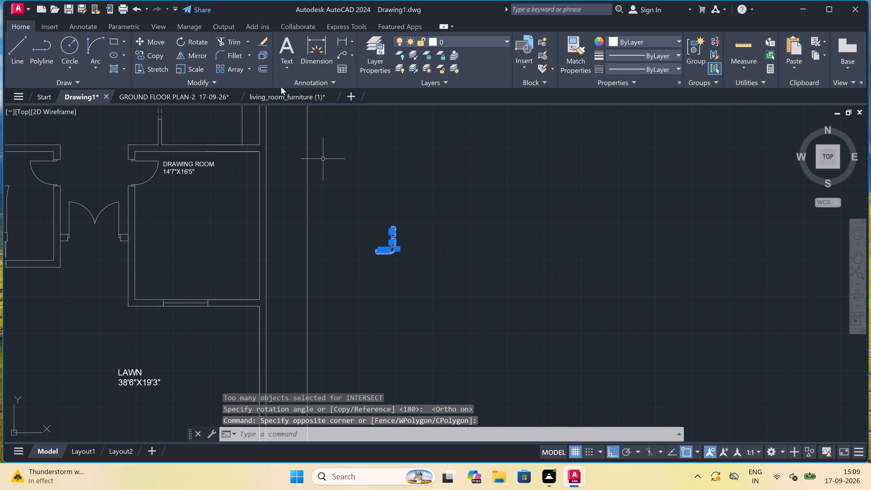
pyautogui.click(191, 71)
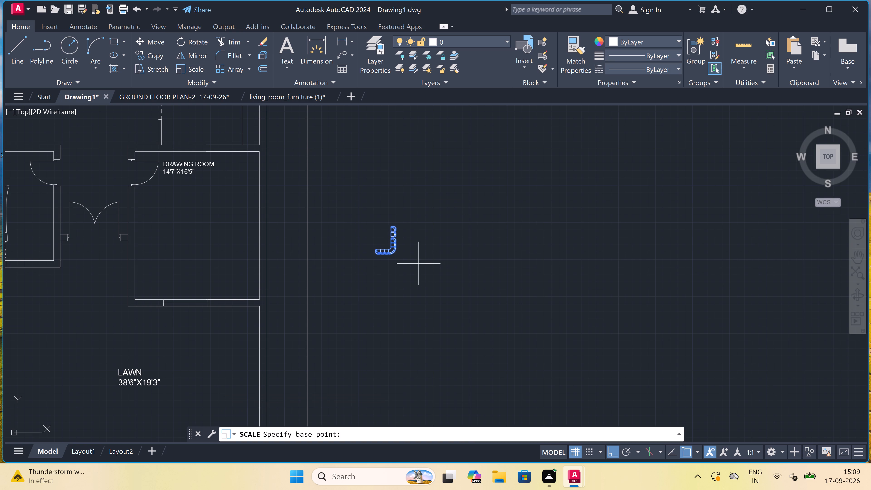
pyautogui.click(395, 229)
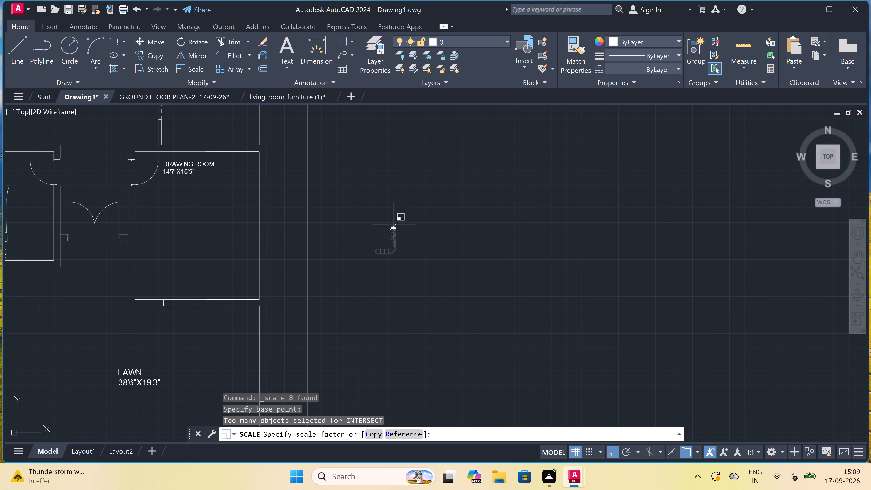
pyautogui.click(386, 186)
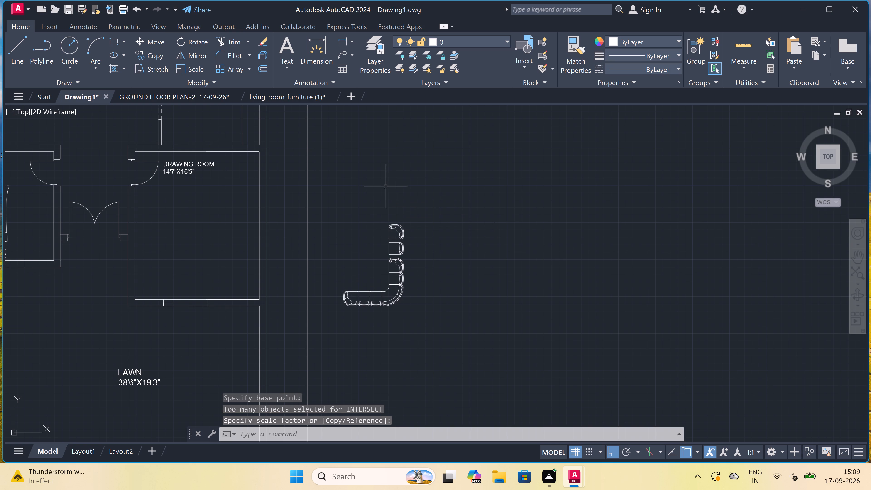
# Move the enlarged sofa group into the drawing room, placing its seat backs along the east wall.
pyautogui.click(408, 210)
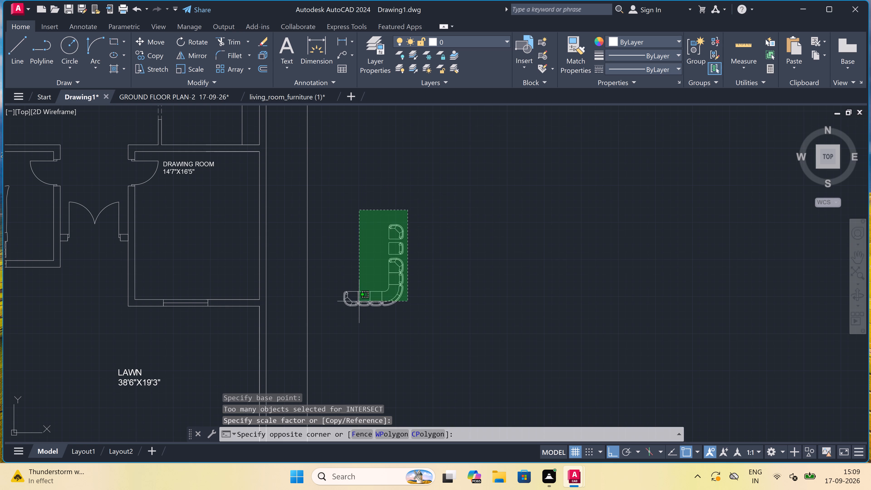
pyautogui.click(343, 323)
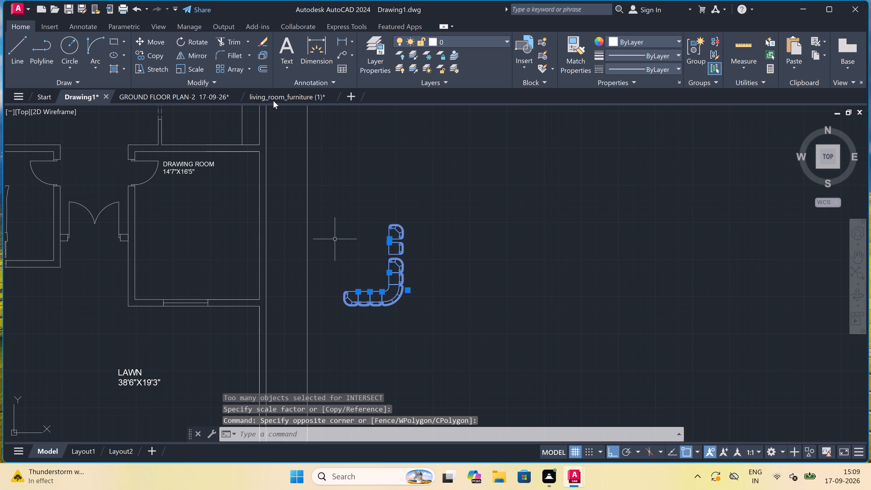
pyautogui.click(145, 44)
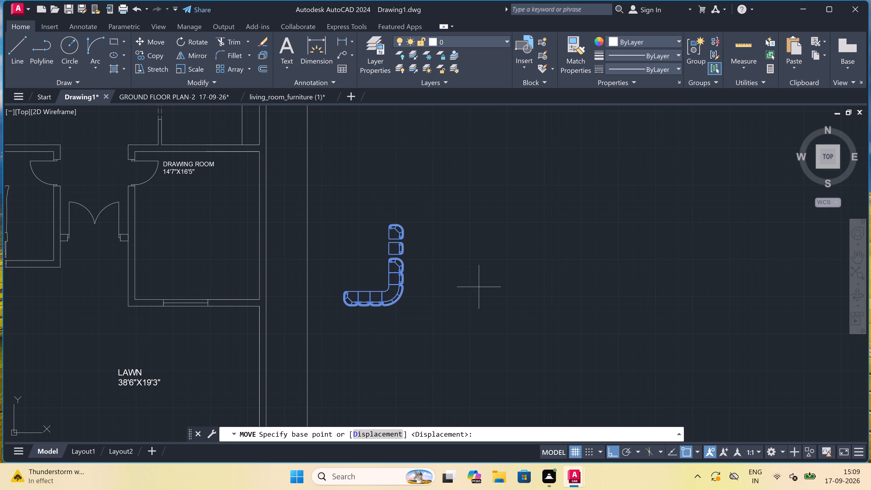
pyautogui.click(399, 272)
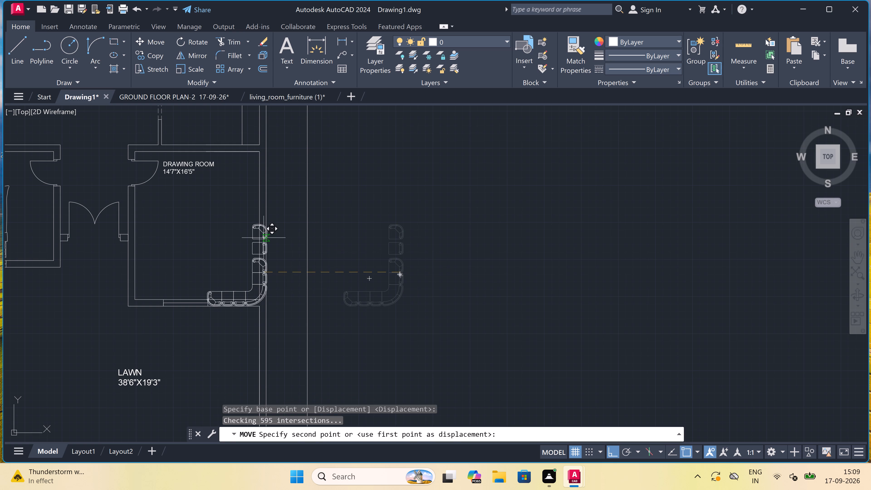
pyautogui.press('F8')
pyautogui.scroll(2, 243, 219)
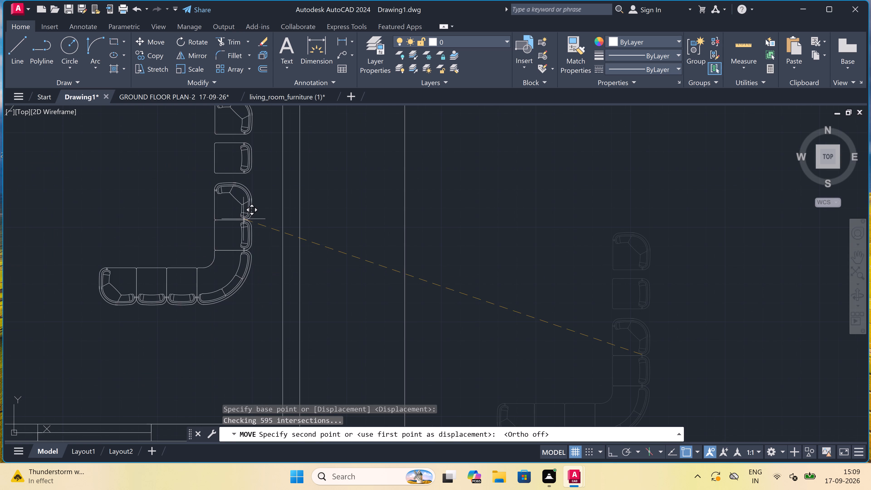
pyautogui.scroll(-1, 265, 232)
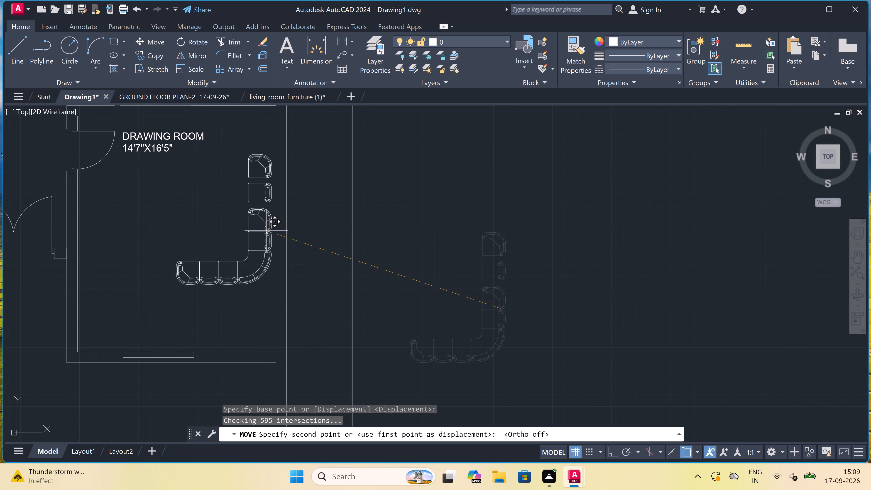
pyautogui.scroll(2, 266, 231)
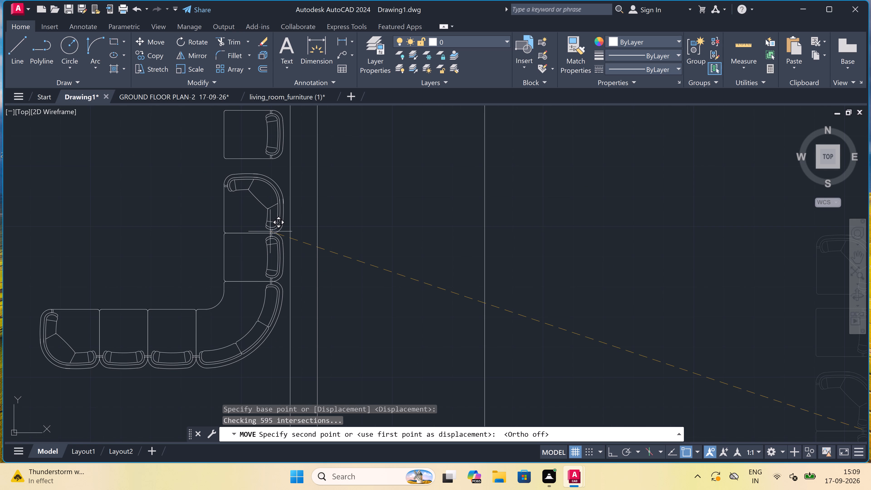
pyautogui.click(271, 232)
# Draw a small upright rectangle as a coffee table in the drawing room, in the open area west of the sofa seats.
pyautogui.scroll(-3, 271, 232)
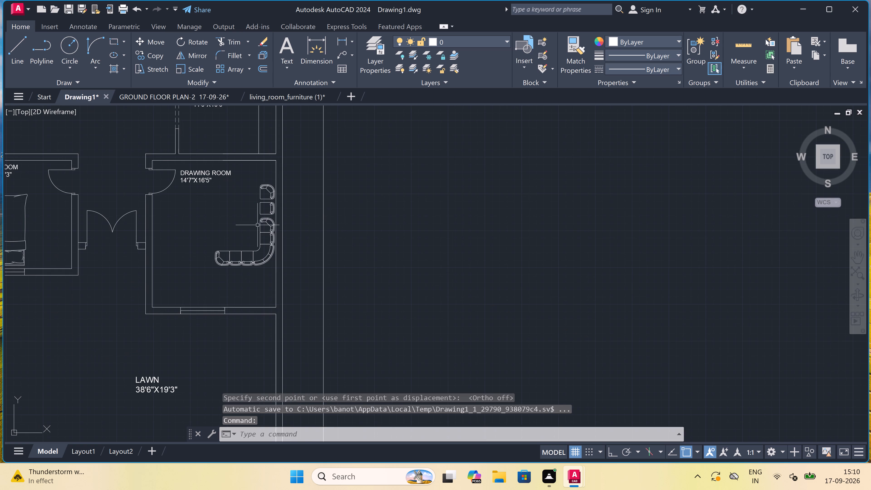
pyautogui.scroll(3, 239, 211)
pyautogui.scroll(-1, 240, 211)
pyautogui.write('REC')
pyautogui.press('space')
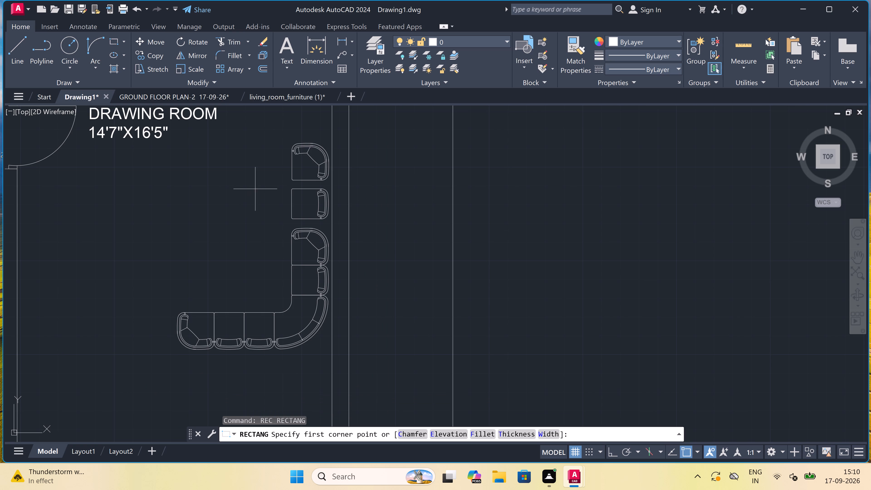
pyautogui.click(247, 191)
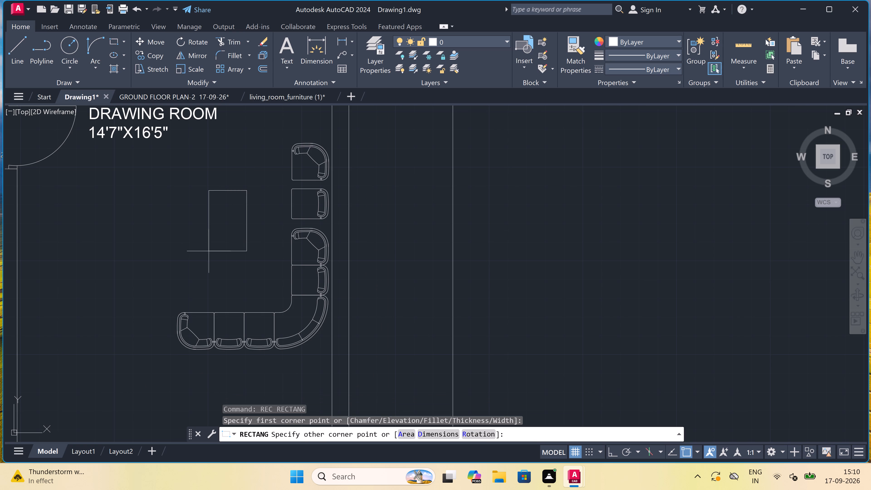
pyautogui.click(211, 259)
# Begin a line at the southwest inside corner of the lobby/dining area, constrained to orthogonal directions.
pyautogui.scroll(-3, 268, 216)
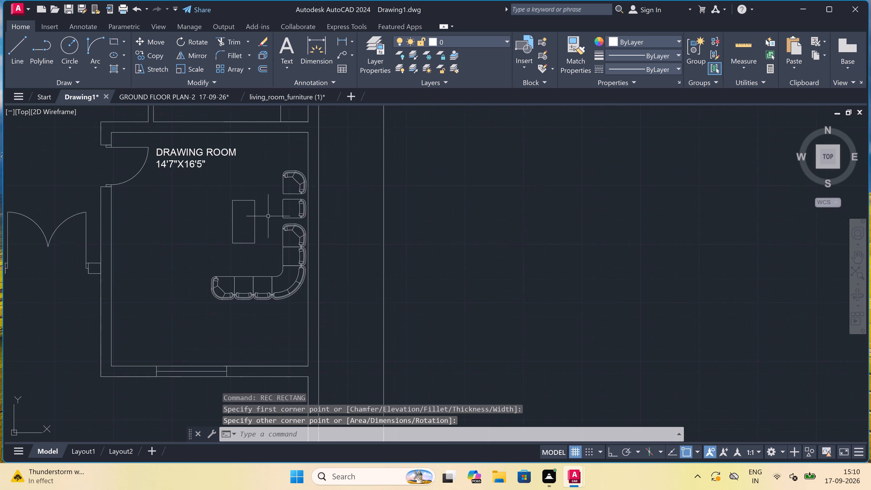
pyautogui.scroll(-4, 268, 216)
pyautogui.scroll(3, 260, 198)
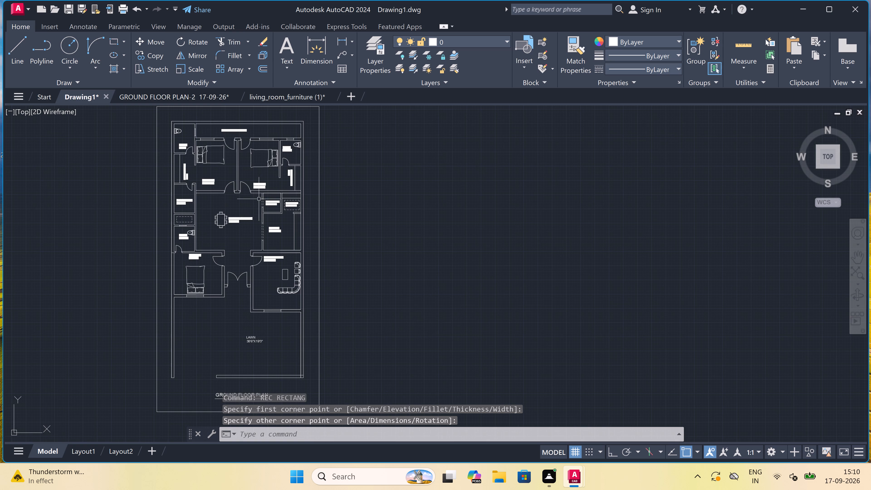
pyautogui.scroll(3, 231, 220)
pyautogui.scroll(-3, 239, 215)
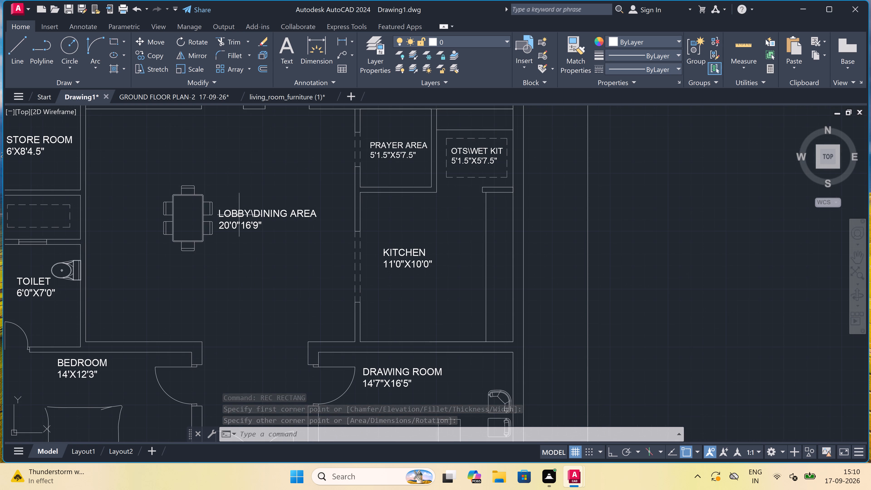
pyautogui.scroll(3, 183, 199)
pyautogui.scroll(2, 215, 207)
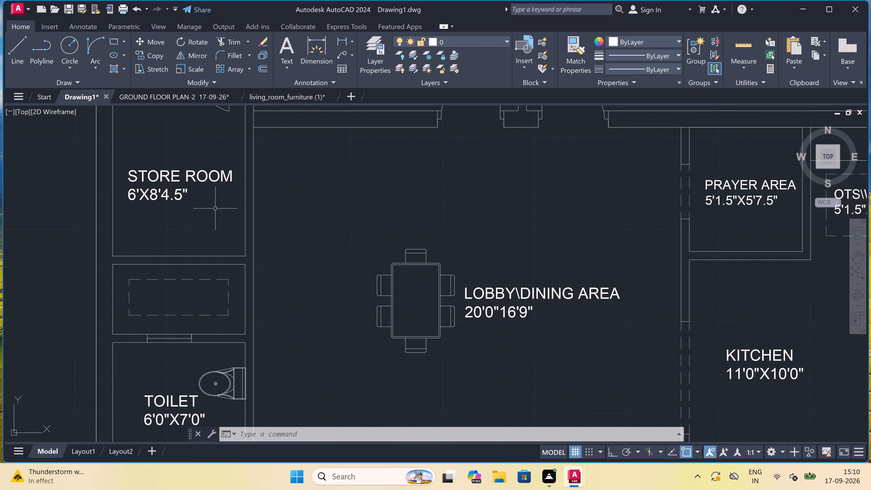
pyautogui.scroll(-1, 215, 207)
pyautogui.write('L')
pyautogui.press('space')
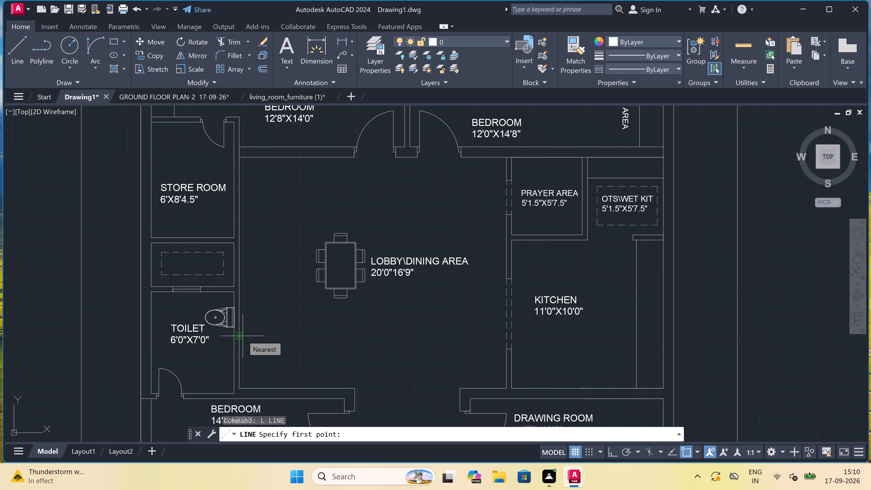
pyautogui.click(240, 387)
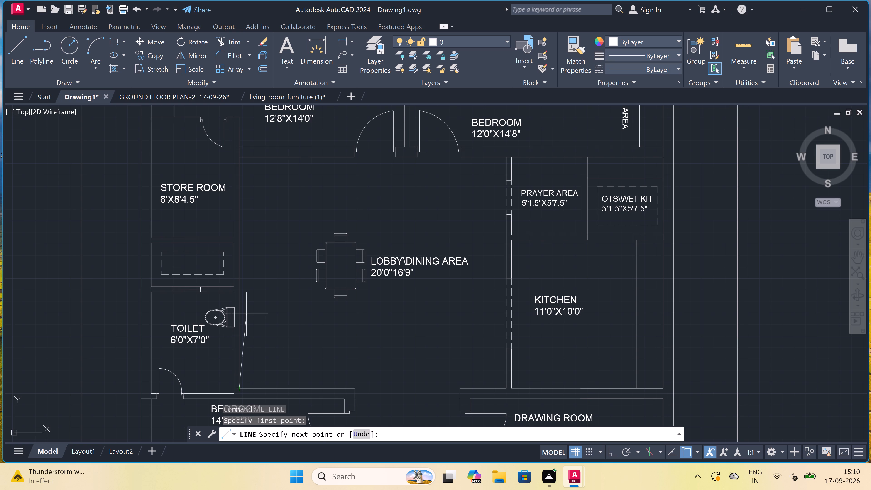
pyautogui.press('F8')
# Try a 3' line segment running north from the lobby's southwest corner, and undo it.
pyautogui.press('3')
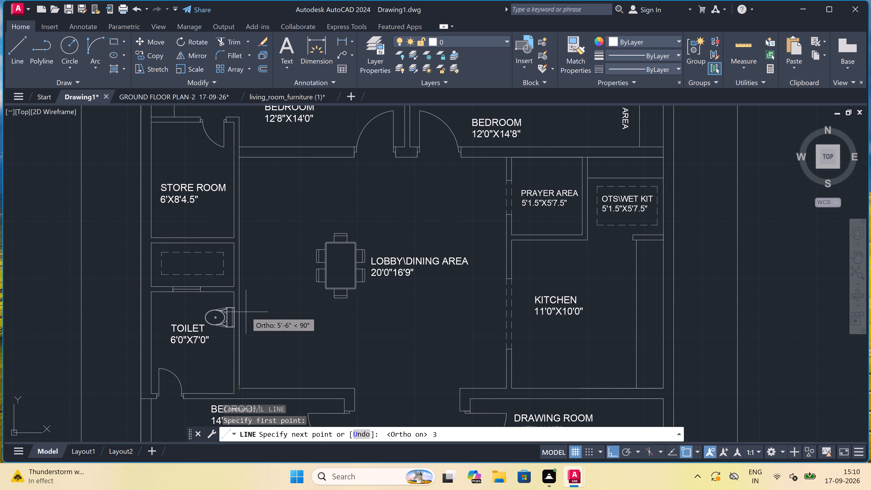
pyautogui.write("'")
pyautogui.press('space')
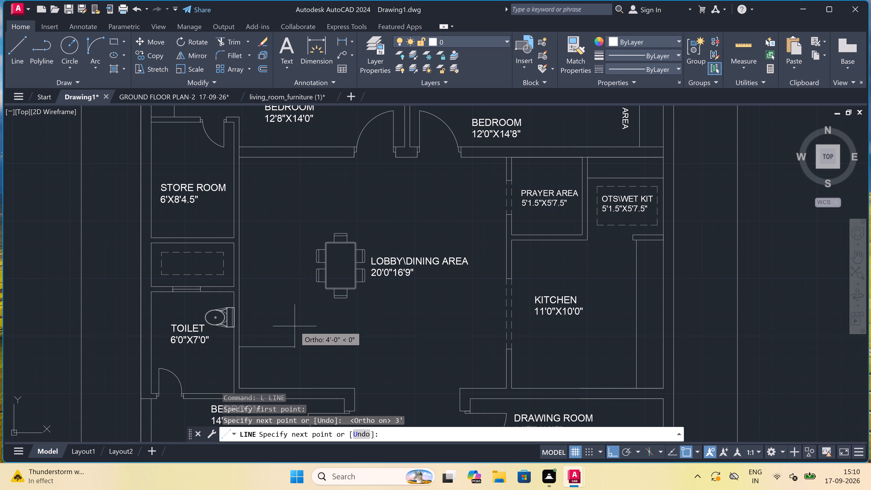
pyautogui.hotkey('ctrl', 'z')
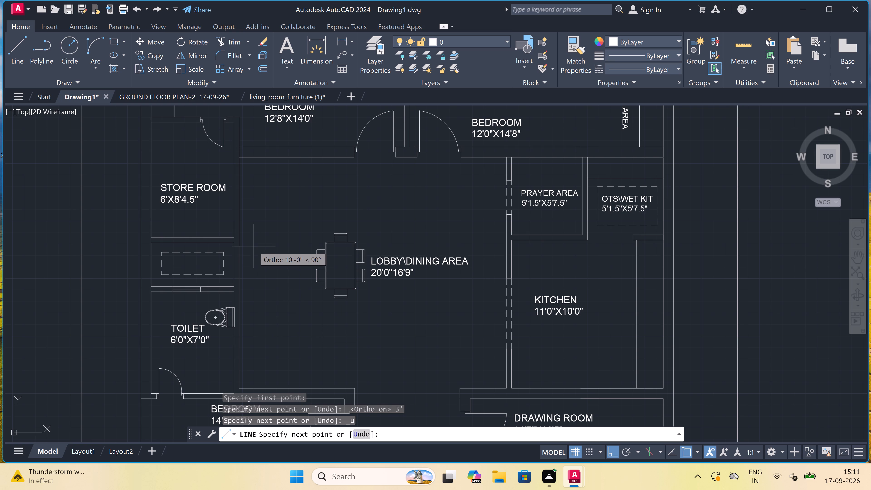
# Outline a 4' by 4' square in the lobby's southwest corner with segments 4' north, 4' east and south to the wall.
pyautogui.scroll(-2, 242, 202)
pyautogui.scroll(2, 239, 239)
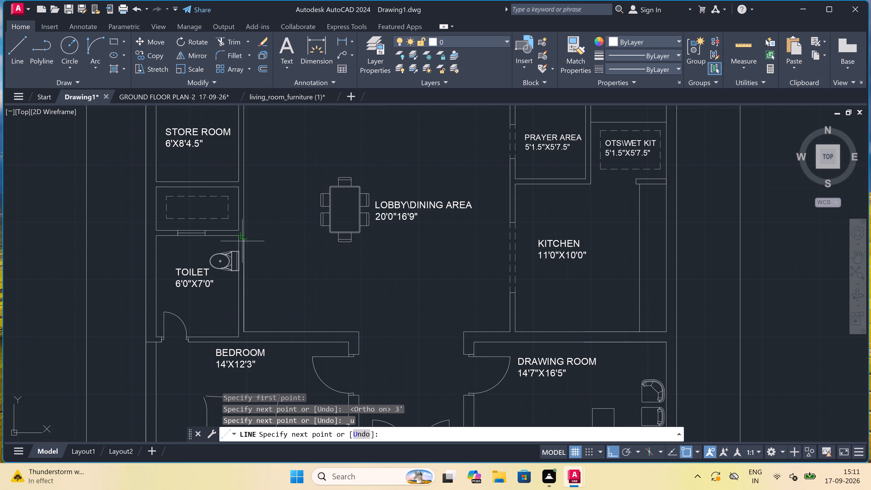
pyautogui.write("4'")
pyautogui.press('space')
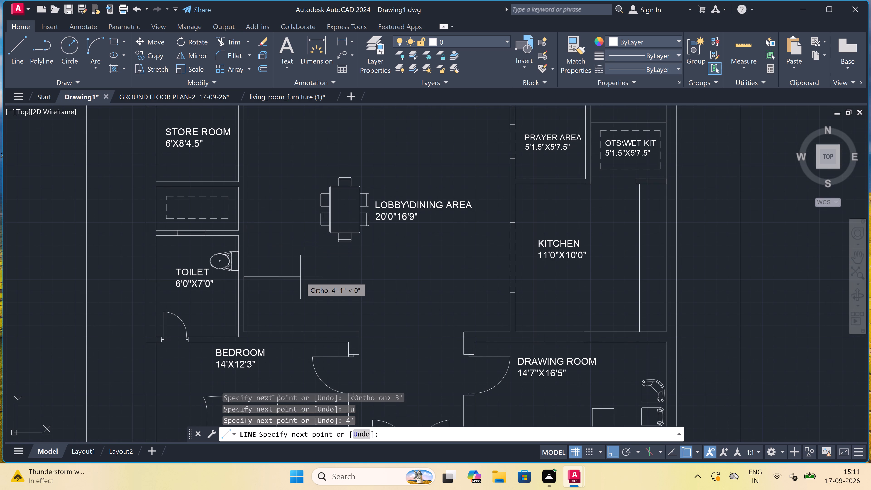
pyautogui.write("4'")
pyautogui.press('space')
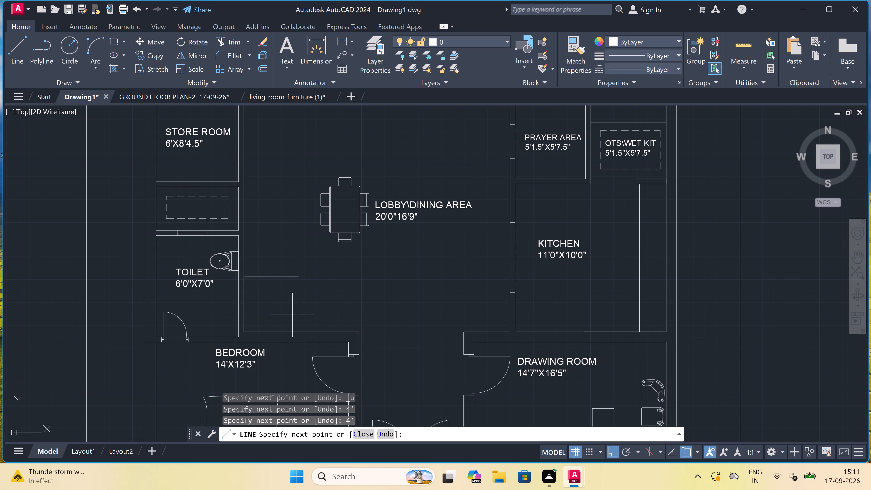
pyautogui.scroll(1, 300, 325)
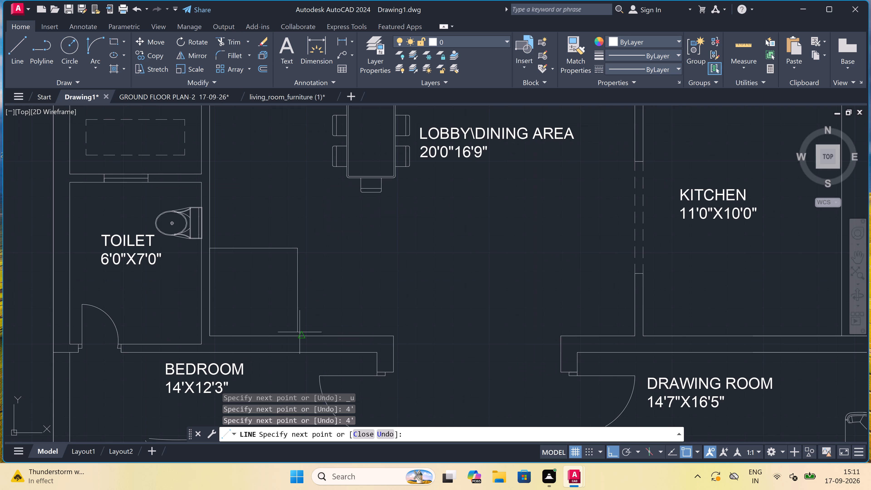
pyautogui.scroll(2, 297, 330)
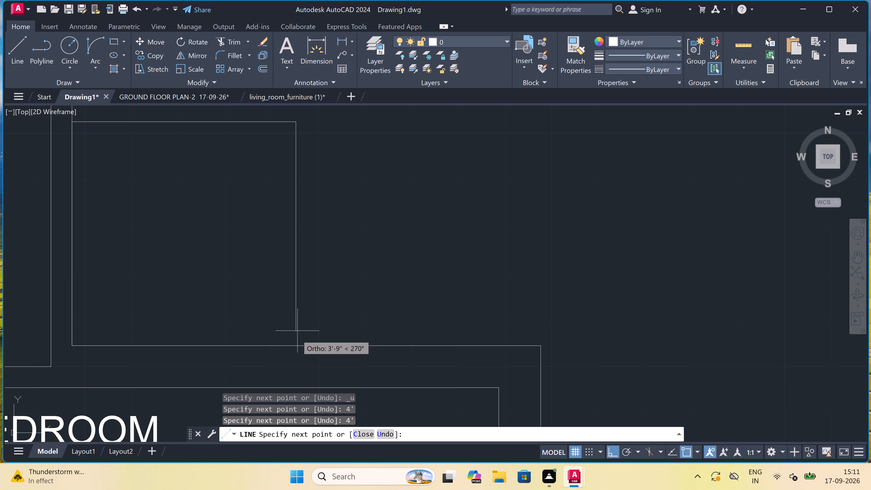
pyautogui.click(297, 343)
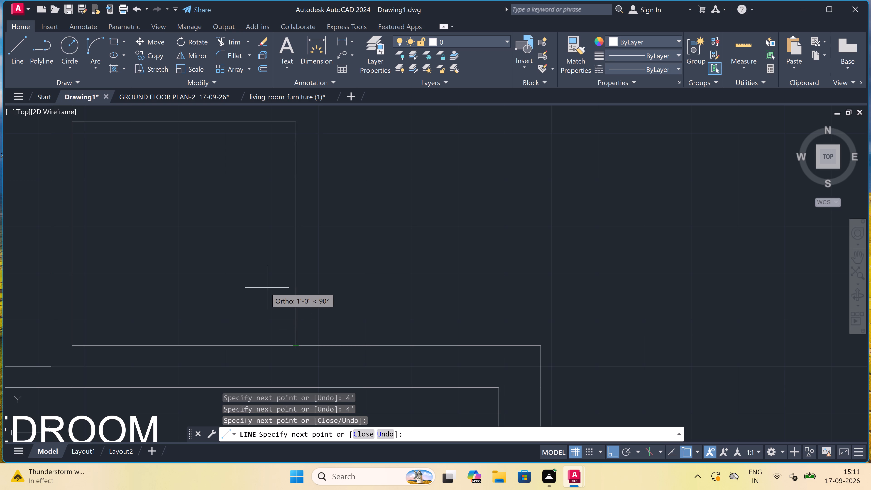
# Continue the line north to the lobby's north wall, back south 4', and west to the west wall, outlining a 4' square.
pyautogui.scroll(-4, 265, 287)
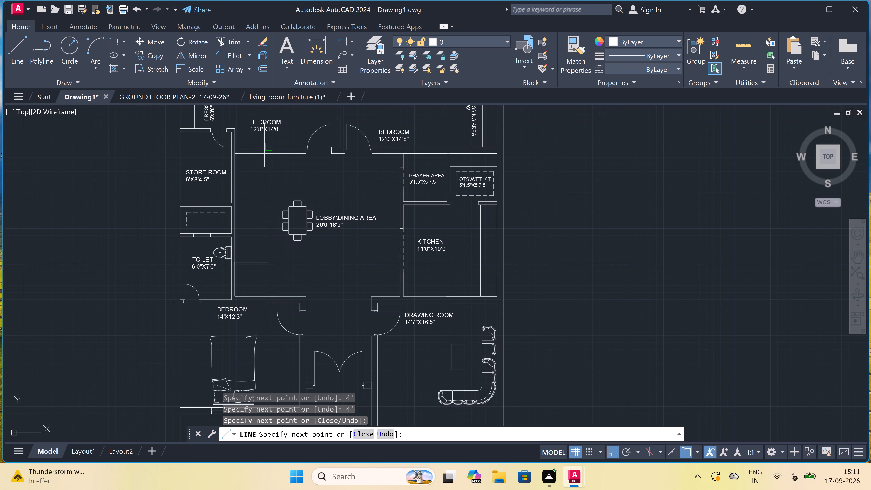
pyautogui.scroll(1, 264, 142)
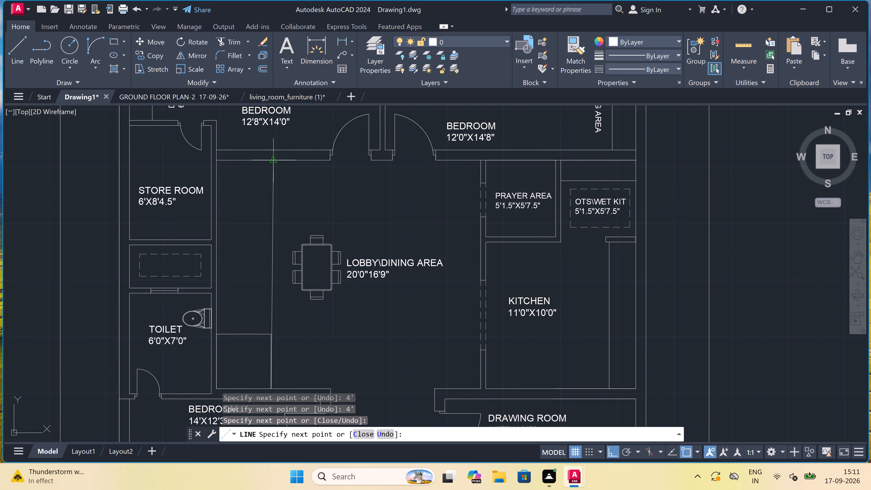
pyautogui.scroll(2, 271, 157)
pyautogui.moveTo(269, 166); pyautogui.dragTo(270, 169)
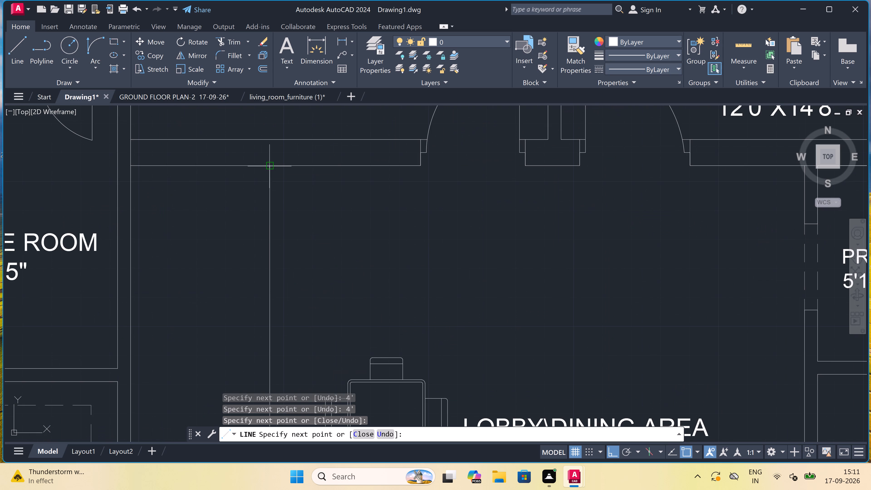
pyautogui.write("4'")
pyautogui.press('space')
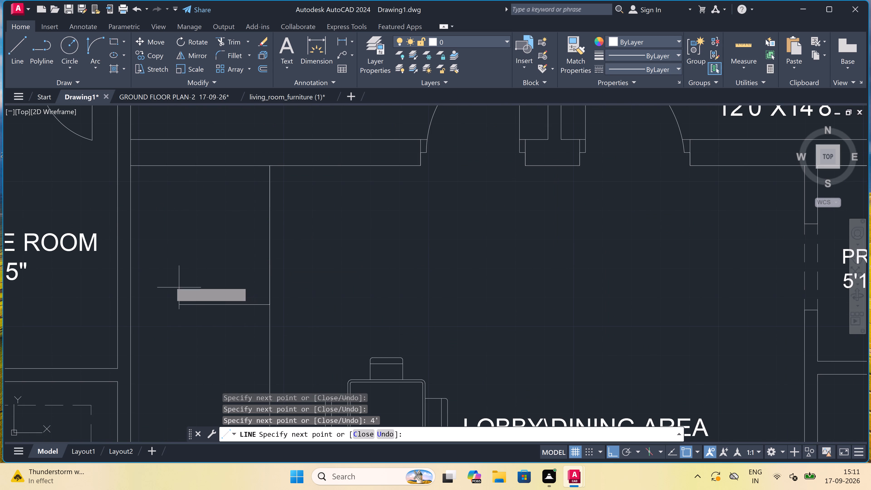
pyautogui.click(130, 306)
pyautogui.press('Escape')
# Draw a short horizontal line running east from the northeast corner of the lobby's southern 4' square.
pyautogui.scroll(-2, 176, 255)
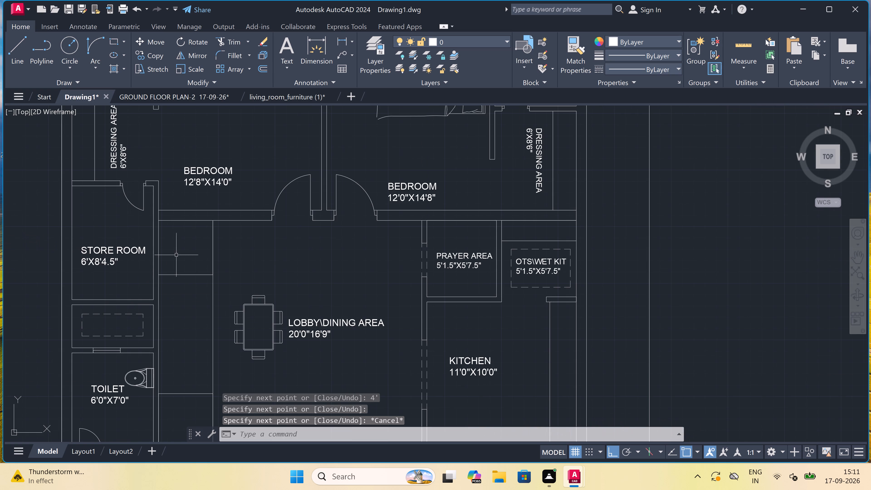
pyautogui.scroll(-2, 176, 267)
pyautogui.scroll(2, 177, 298)
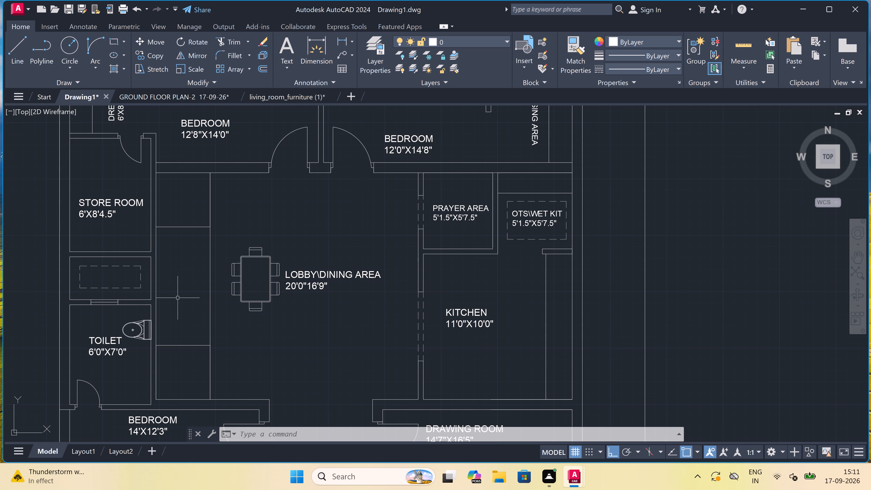
pyautogui.scroll(-2, 185, 297)
pyautogui.scroll(3, 188, 329)
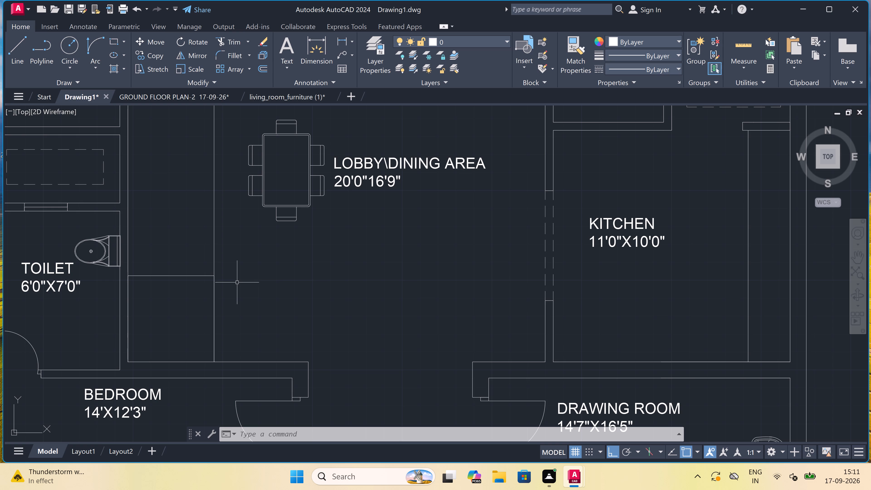
pyautogui.write('L')
pyautogui.press('space')
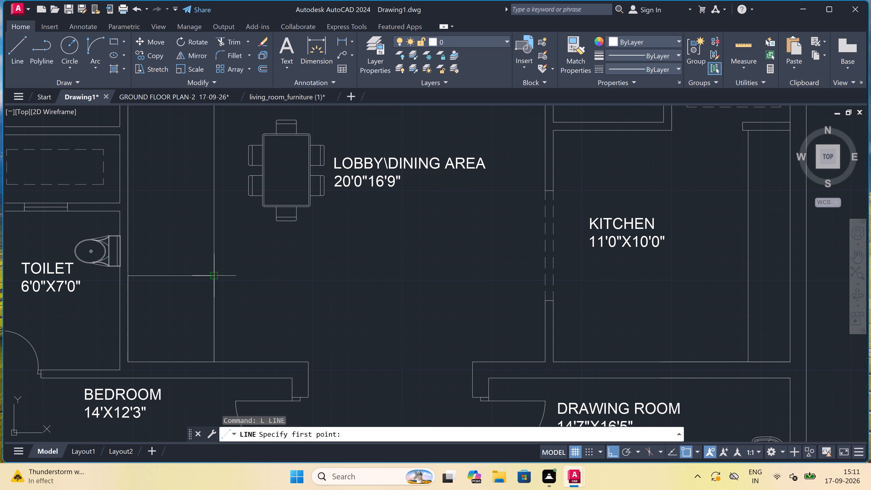
pyautogui.click(212, 274)
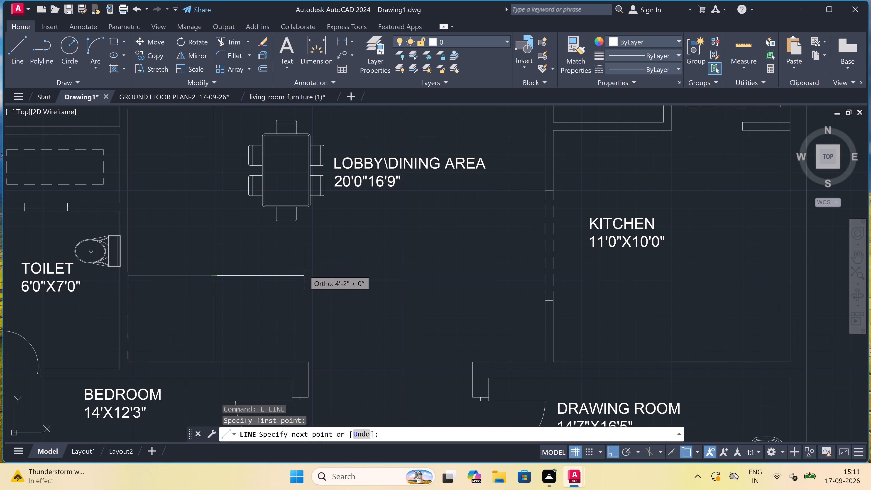
pyautogui.click(283, 274)
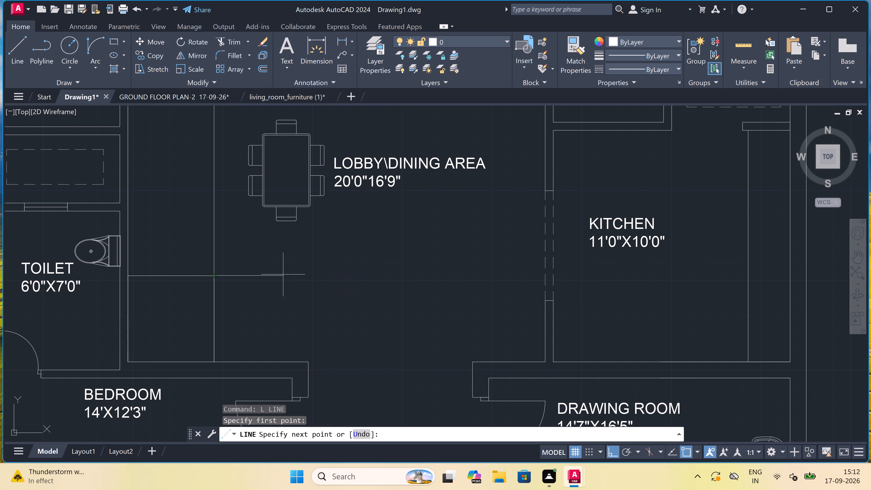
pyautogui.press('Escape')
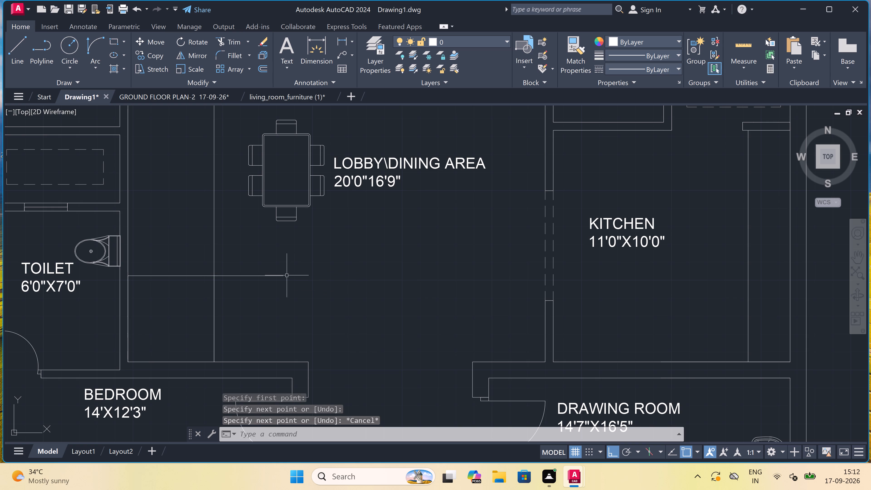
# Offset the long north-south line along the strip's east edge by 10" eastward, making four successive parallel lines.
pyautogui.write('O')
pyautogui.press('space')
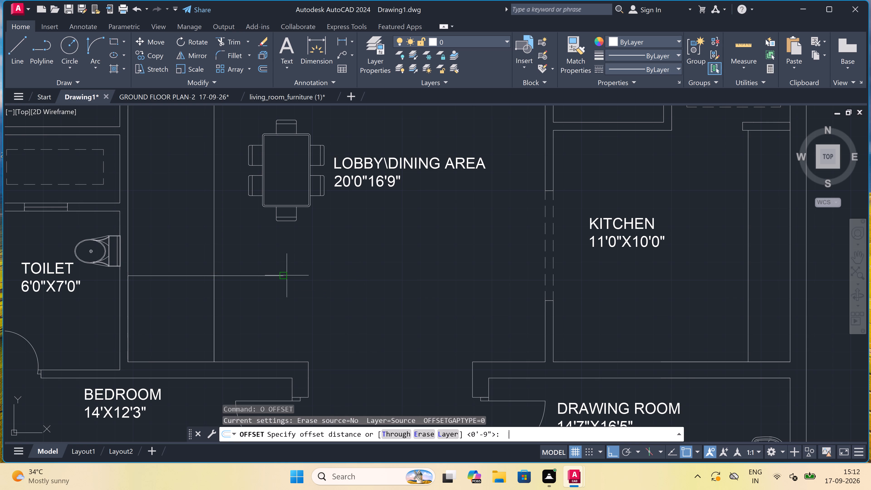
pyautogui.click(213, 318)
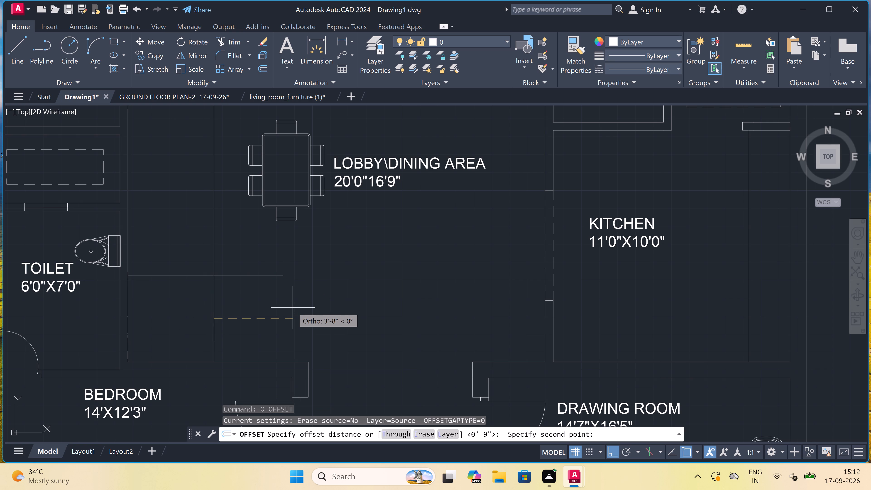
pyautogui.write('10"')
pyautogui.press('space')
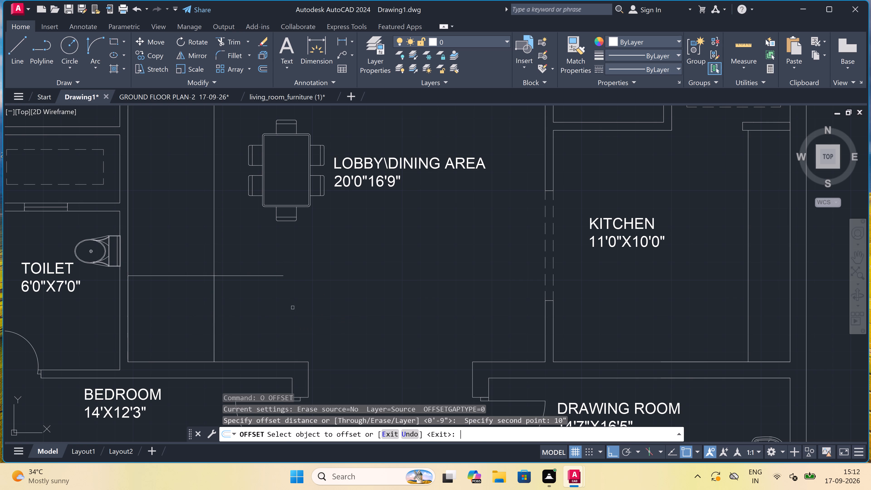
pyautogui.scroll(-2, 291, 305)
pyautogui.scroll(2, 279, 321)
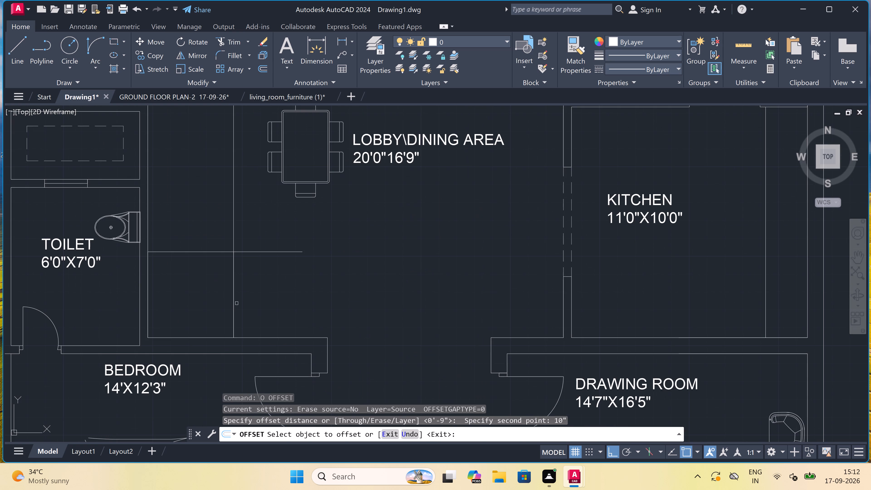
pyautogui.click(234, 300)
pyautogui.click(244, 299)
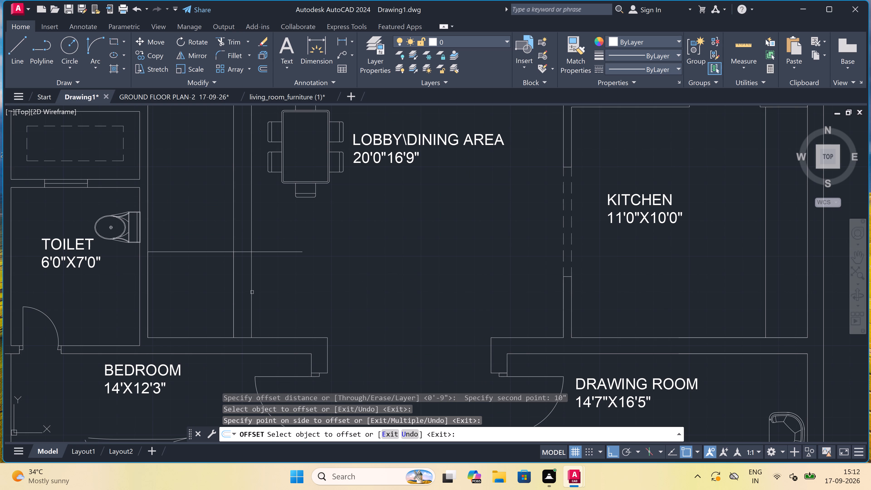
pyautogui.click(252, 292)
pyautogui.click(286, 294)
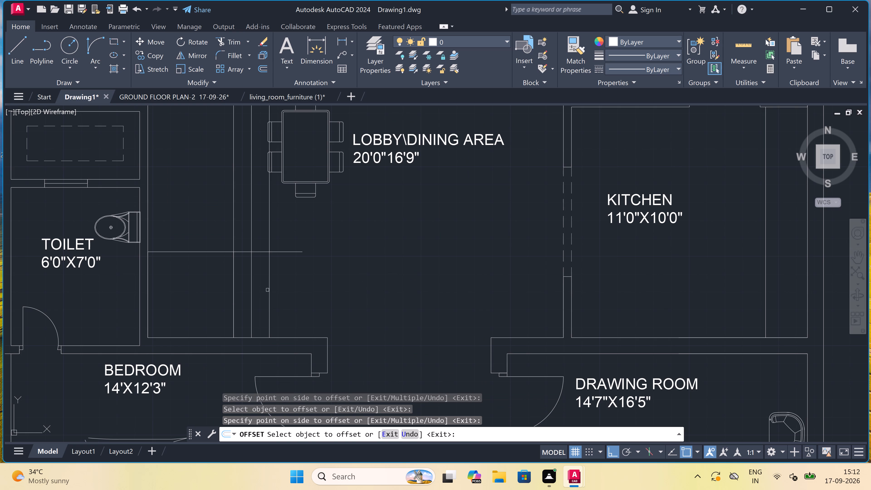
pyautogui.click(269, 290)
pyautogui.click(290, 288)
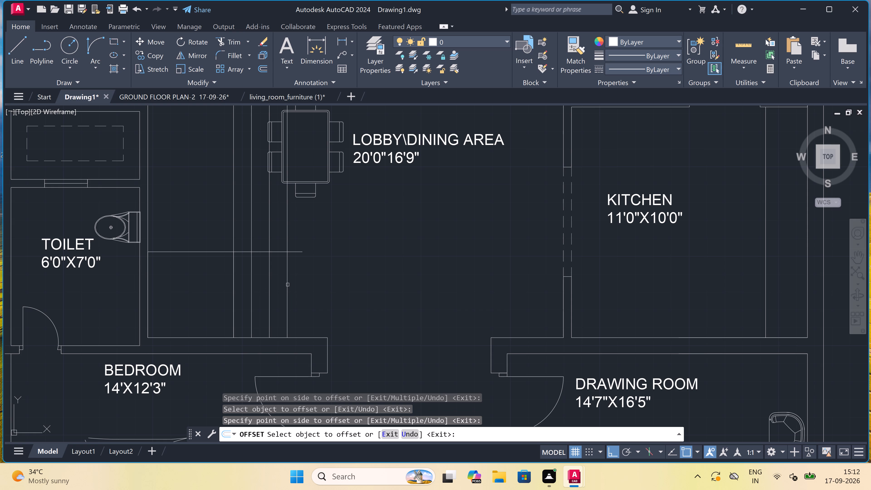
pyautogui.click(287, 284)
pyautogui.click(304, 287)
pyautogui.press('Escape')
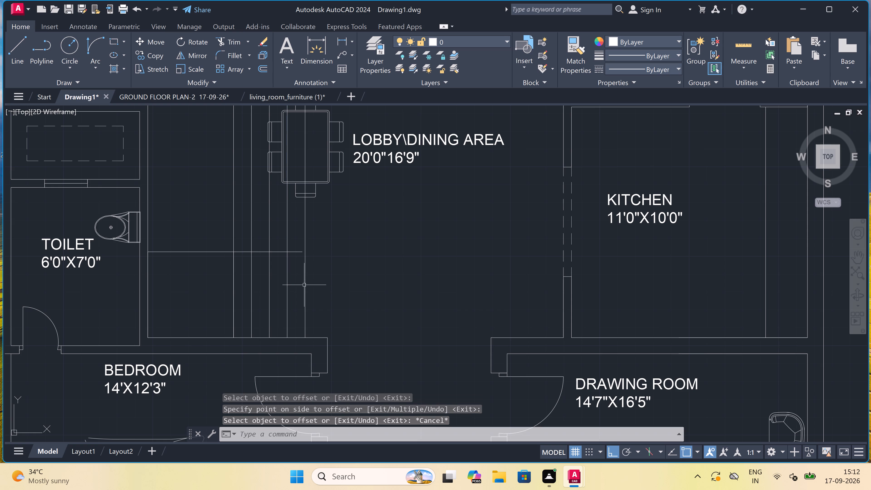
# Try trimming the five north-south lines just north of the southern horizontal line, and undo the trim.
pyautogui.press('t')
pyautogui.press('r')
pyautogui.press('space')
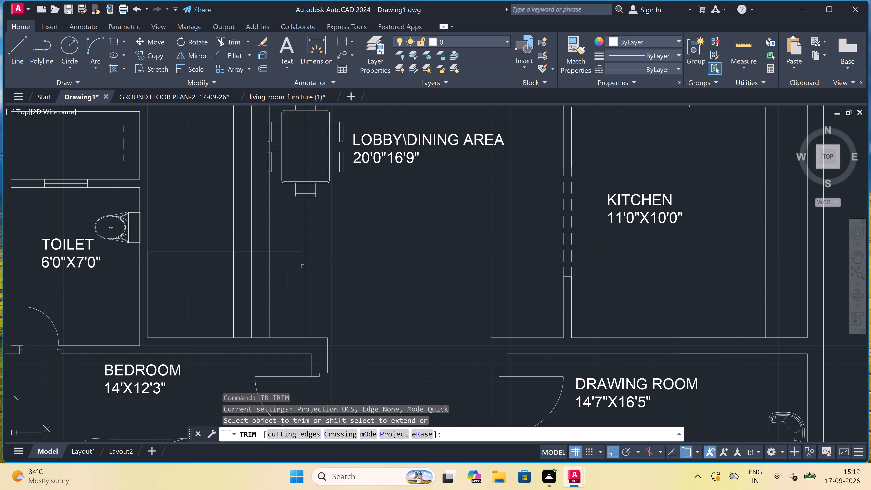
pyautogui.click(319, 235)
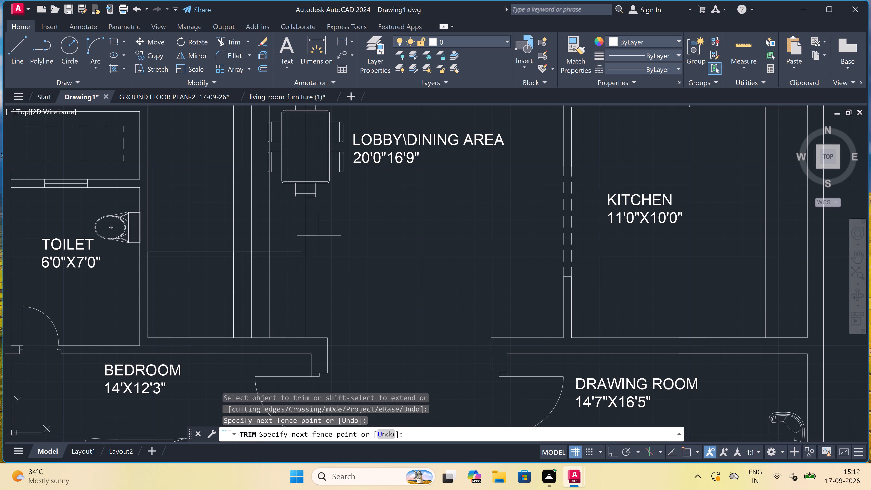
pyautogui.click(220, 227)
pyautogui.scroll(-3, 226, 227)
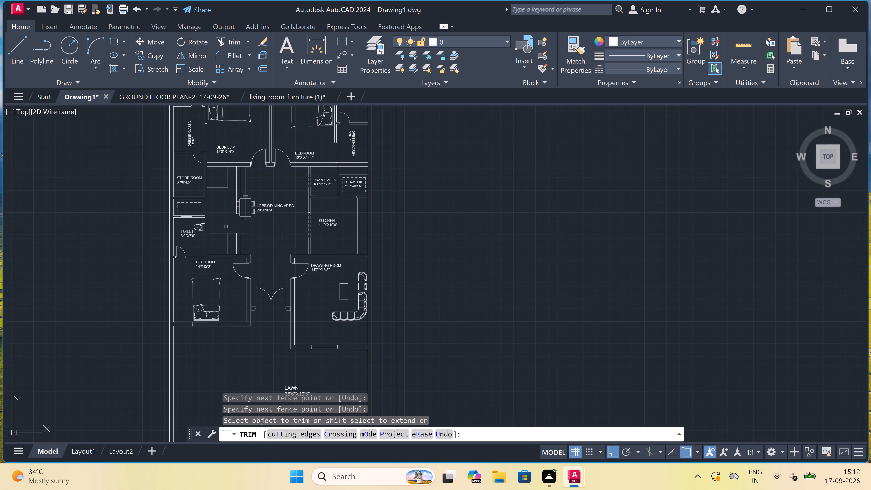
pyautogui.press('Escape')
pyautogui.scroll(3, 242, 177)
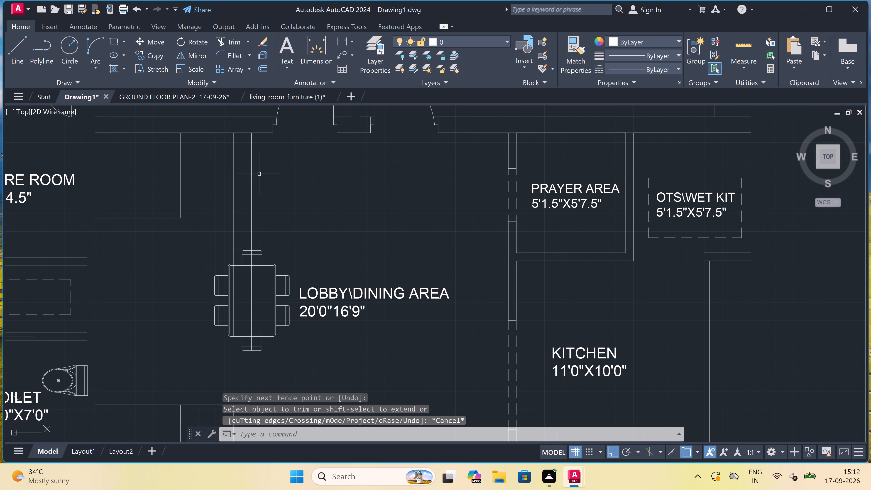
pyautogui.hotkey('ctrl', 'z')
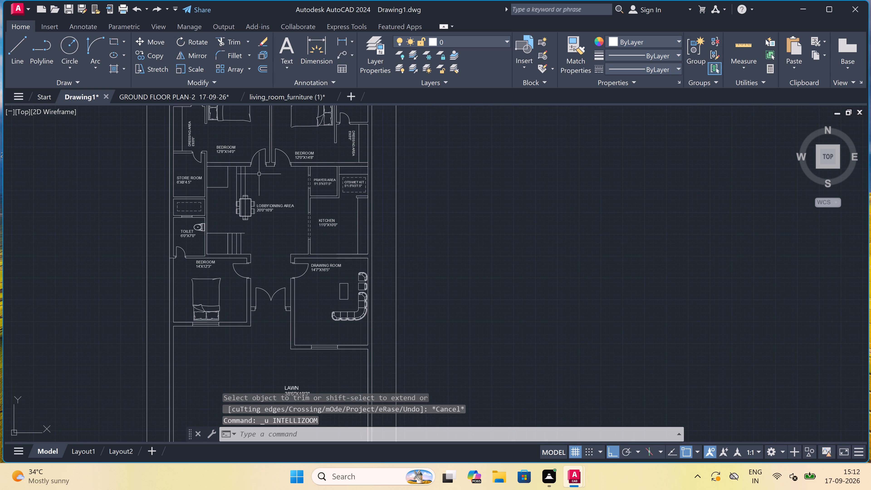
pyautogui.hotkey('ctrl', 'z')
# Draw a horizontal line from the northern square's southeast corner east to the outermost offset line.
pyautogui.scroll(-4, 259, 174)
pyautogui.scroll(1, 252, 158)
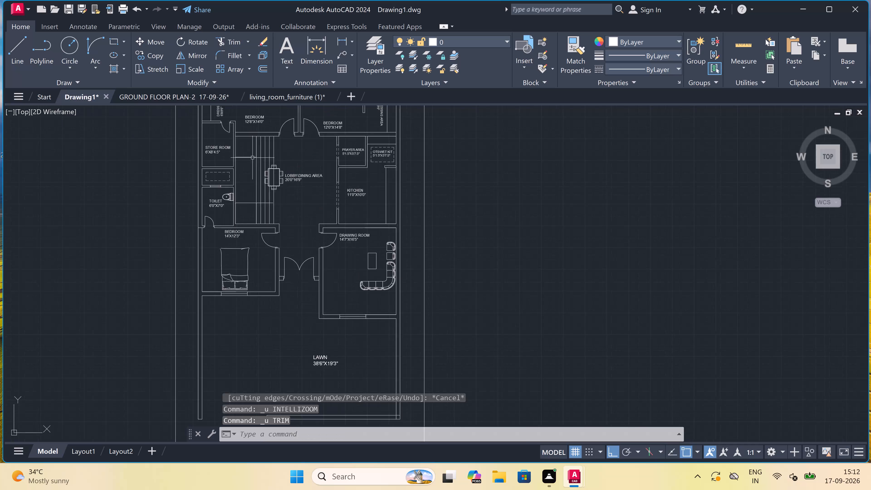
pyautogui.scroll(3, 252, 158)
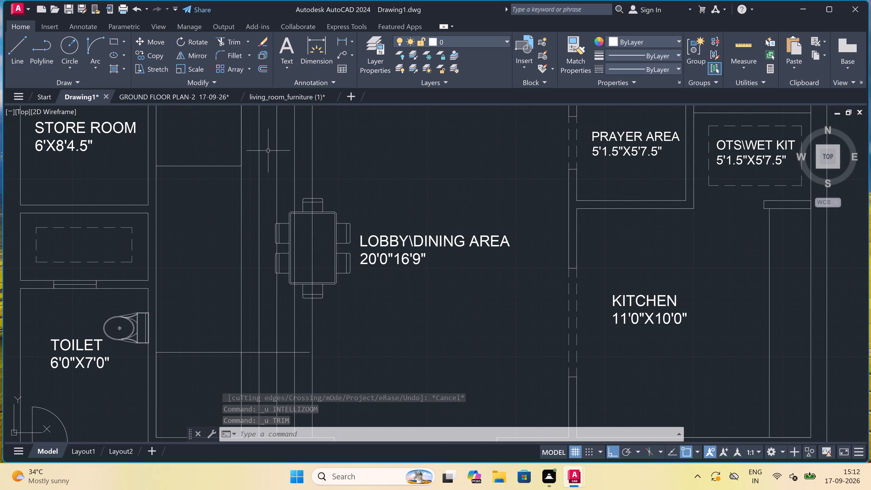
pyautogui.press('l')
pyautogui.press('space')
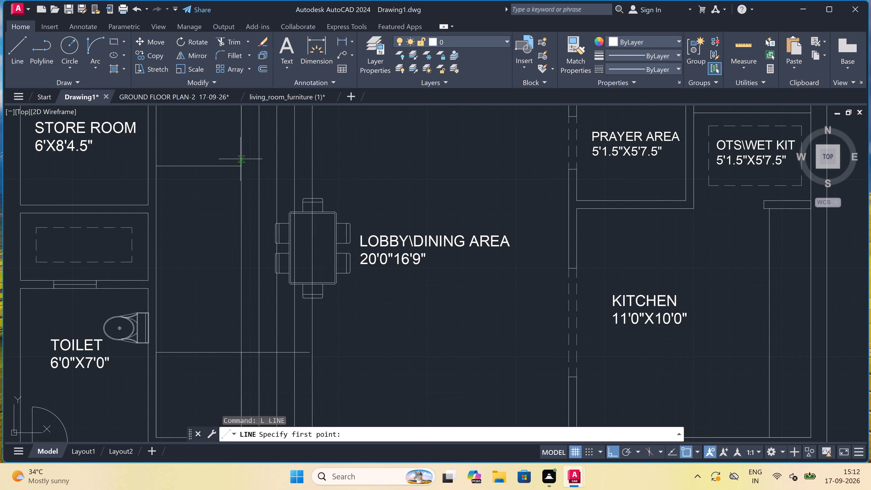
pyautogui.click(241, 169)
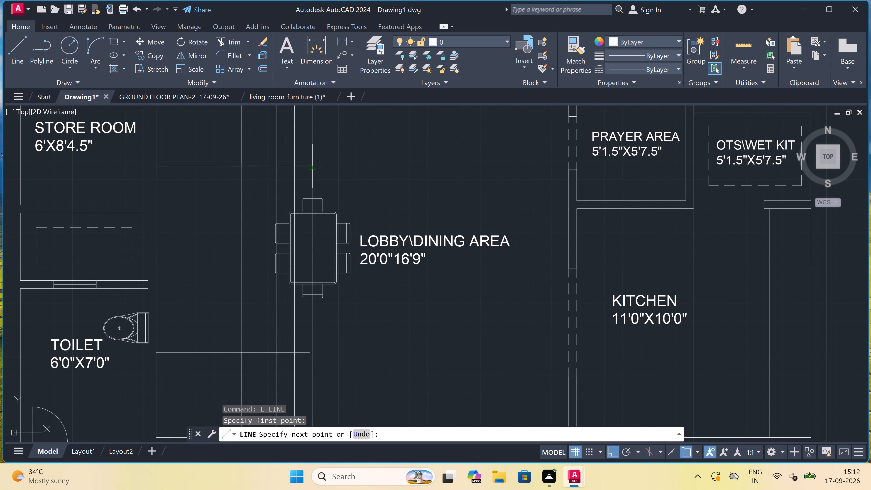
pyautogui.click(311, 166)
pyautogui.press('Escape')
# Trim the five north-south stair lines just south of the northern horizontal line.
pyautogui.write('TR')
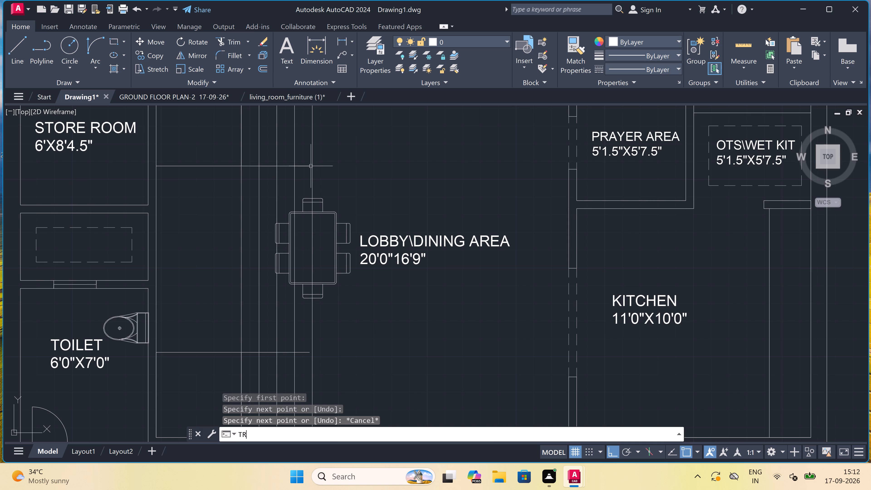
pyautogui.press('space')
pyautogui.click(316, 176)
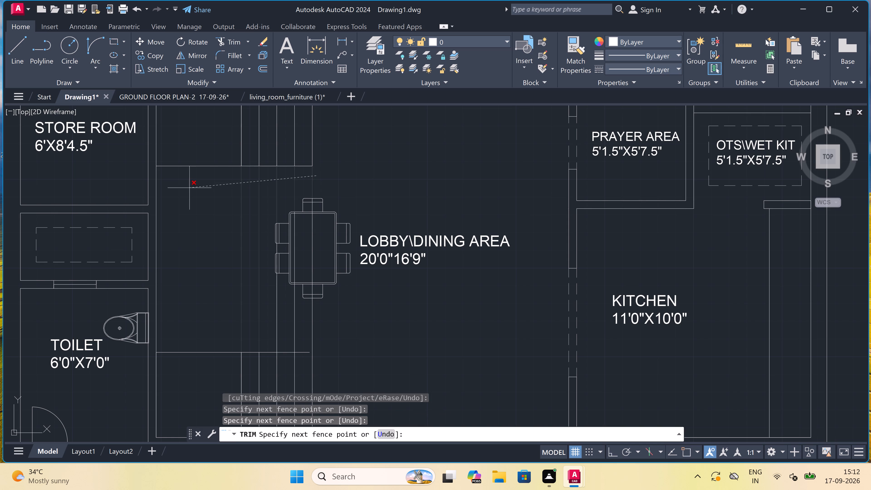
pyautogui.click(189, 188)
pyautogui.press('Escape')
# Trim the three remaining north-south lines just north of the southern horizontal line, including the outermost one.
pyautogui.scroll(-2, 261, 182)
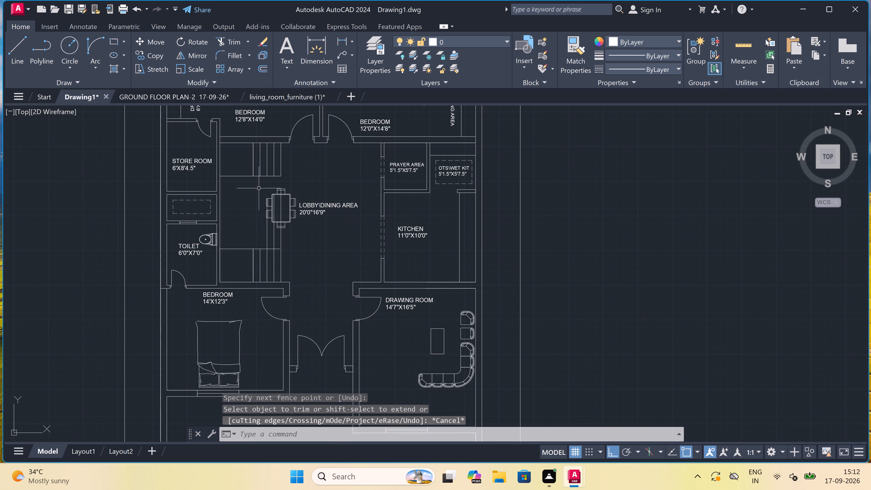
pyautogui.scroll(3, 254, 229)
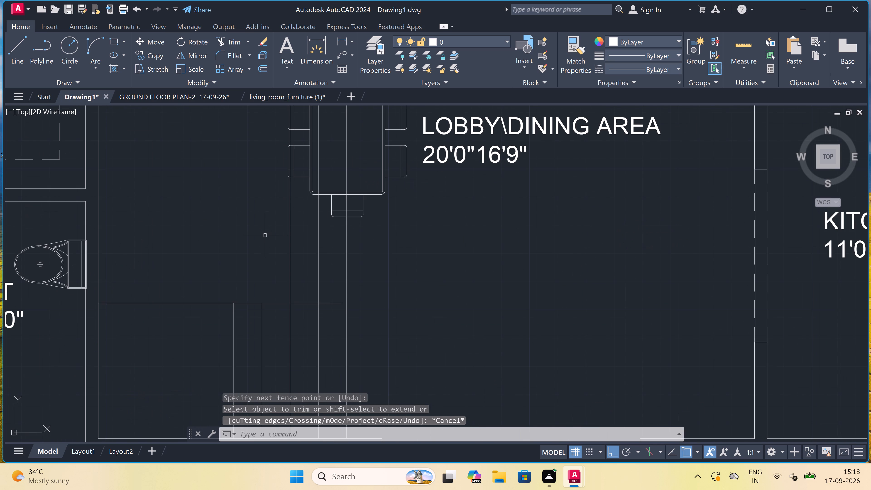
pyautogui.press('space')
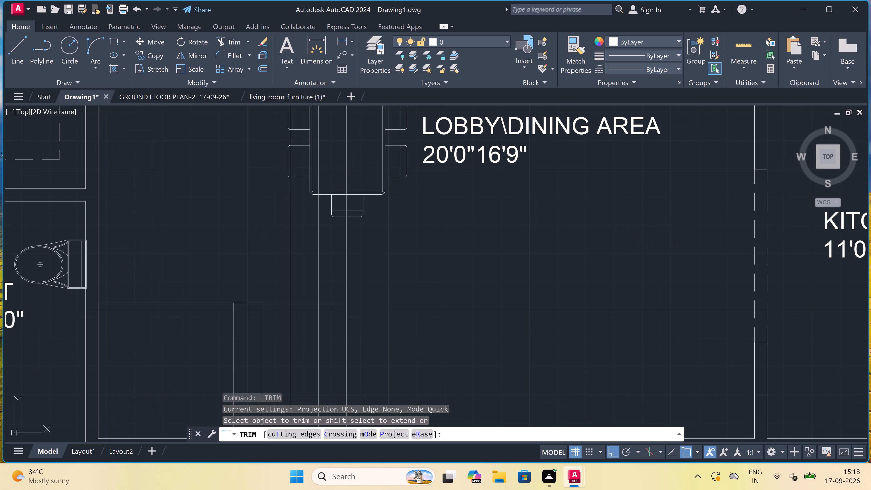
pyautogui.moveTo(271, 272); pyautogui.dragTo(274, 272)
pyautogui.click(342, 271)
pyautogui.click(346, 271)
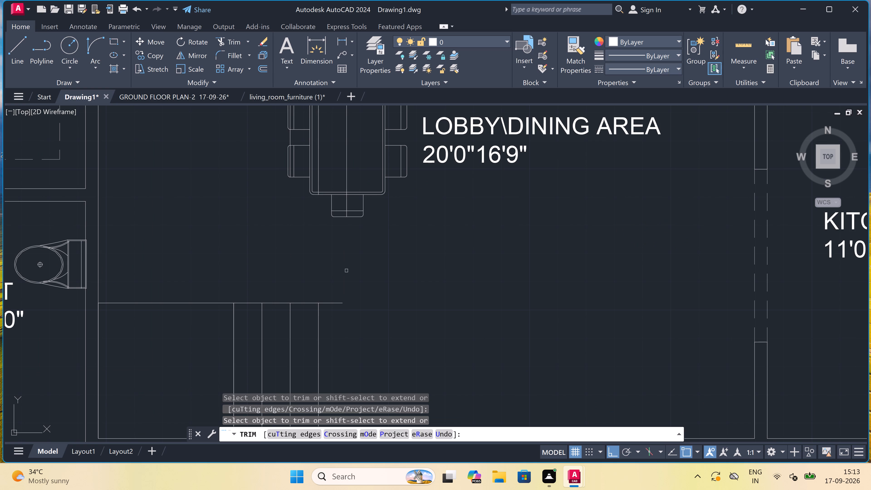
pyautogui.press('Escape')
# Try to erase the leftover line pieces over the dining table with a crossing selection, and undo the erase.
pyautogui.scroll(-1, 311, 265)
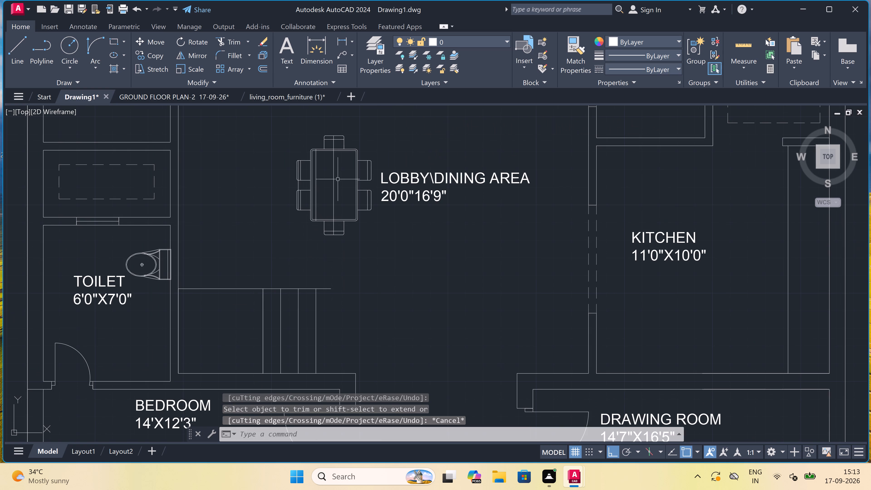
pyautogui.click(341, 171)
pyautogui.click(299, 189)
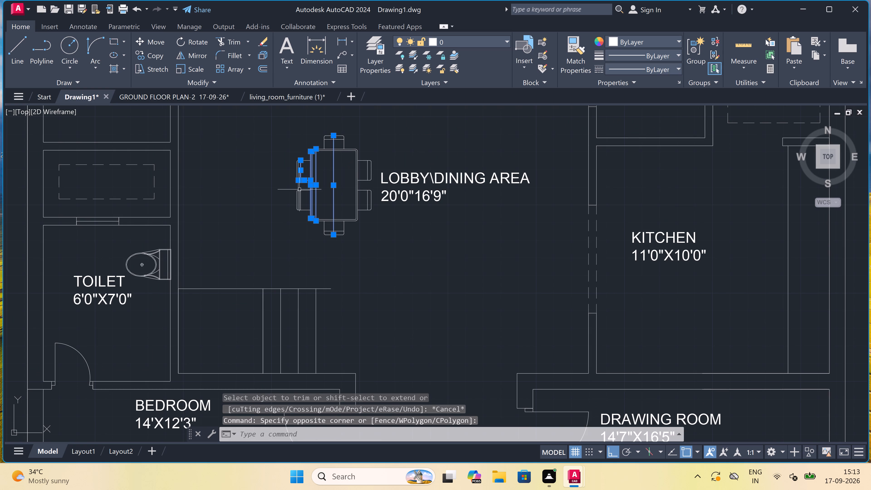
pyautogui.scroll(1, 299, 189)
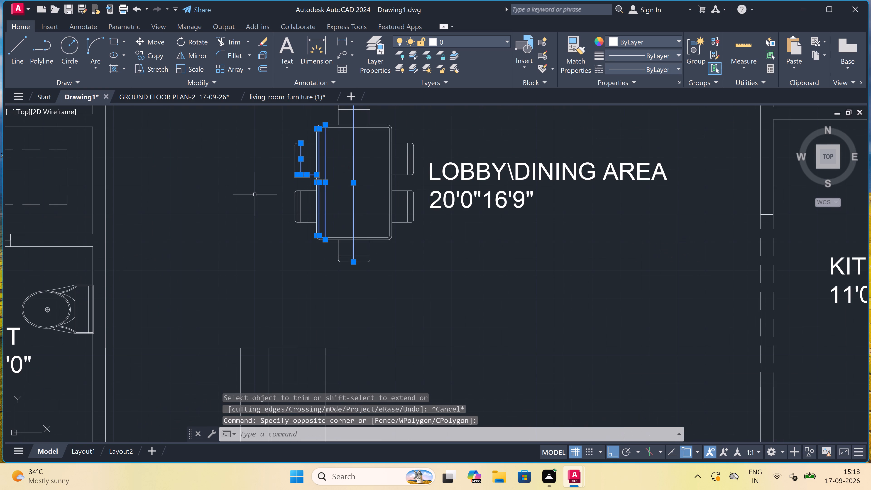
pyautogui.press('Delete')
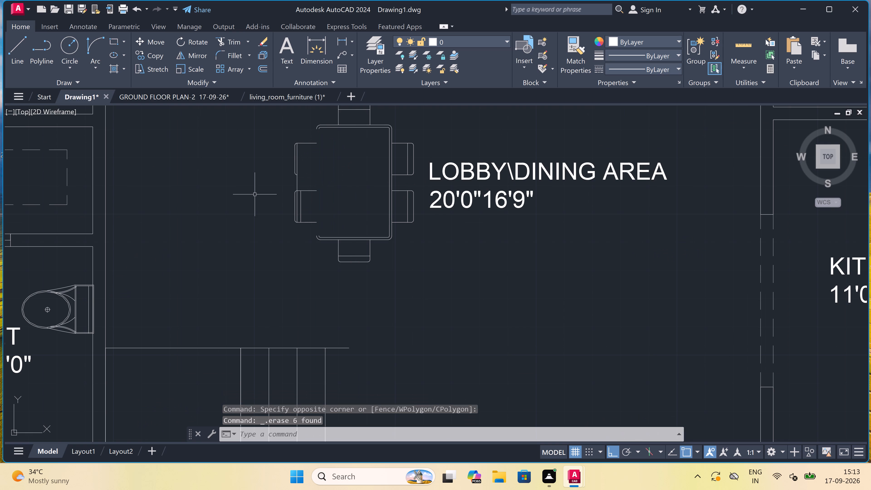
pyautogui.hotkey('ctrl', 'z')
# Erase the three leftover north-south line pieces crossing the dining table and its west chairs, keeping the furniture.
pyautogui.scroll(2, 304, 132)
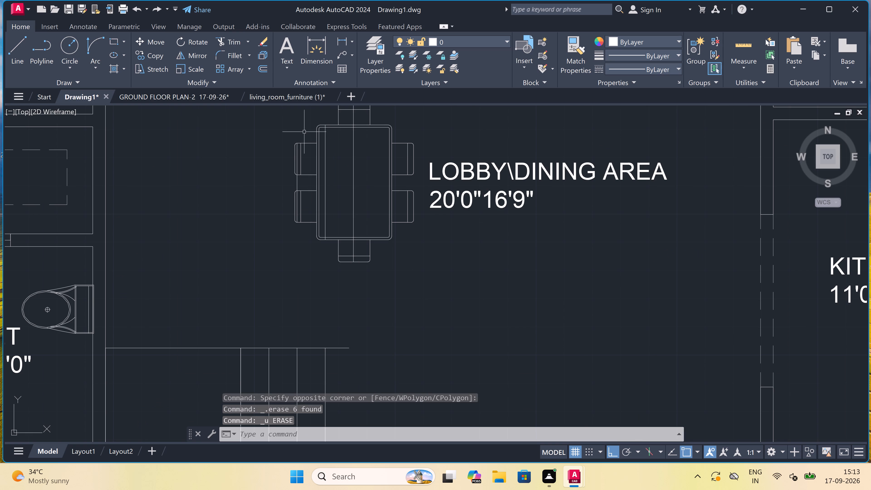
pyautogui.click(283, 177)
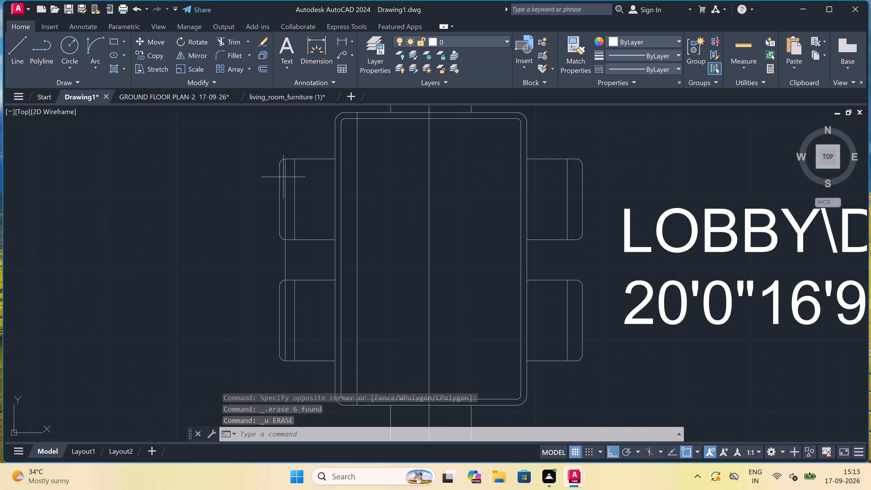
pyautogui.click(285, 179)
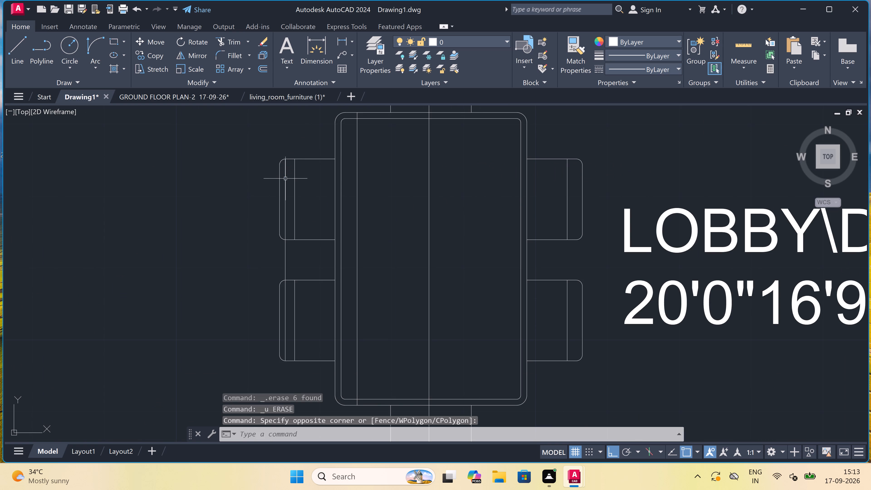
pyautogui.click(285, 179)
pyautogui.click(286, 177)
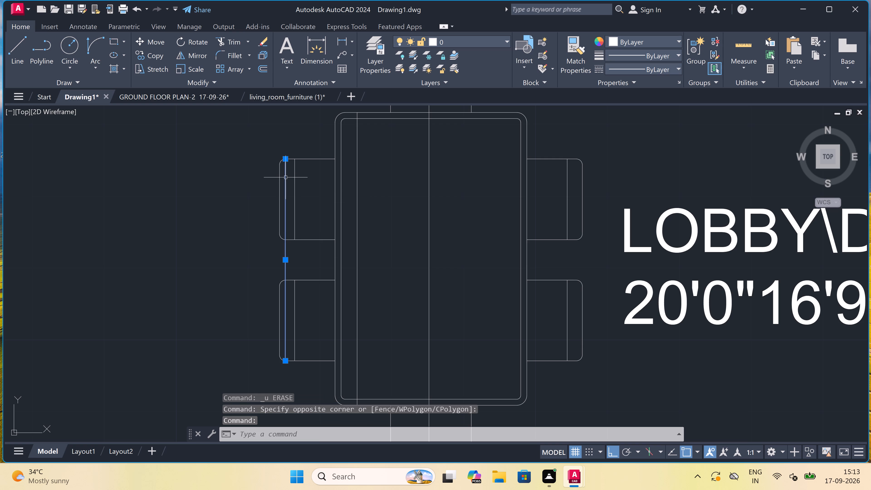
pyautogui.press('Delete')
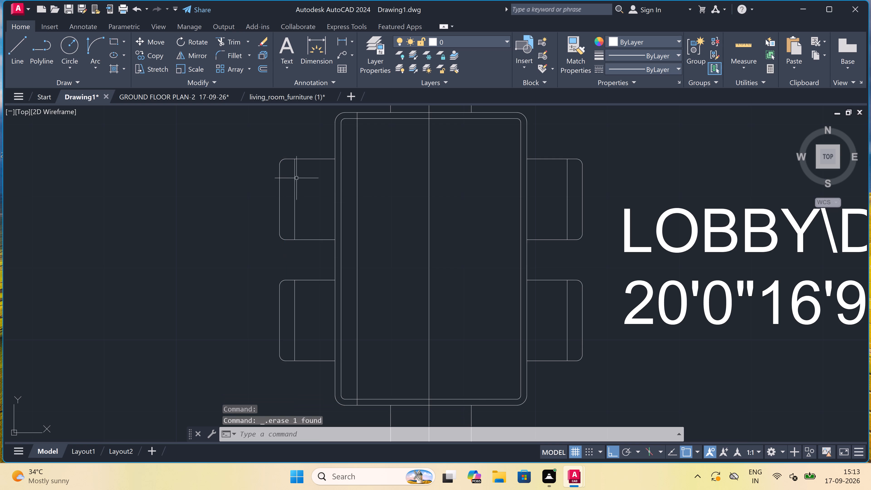
pyautogui.click(353, 183)
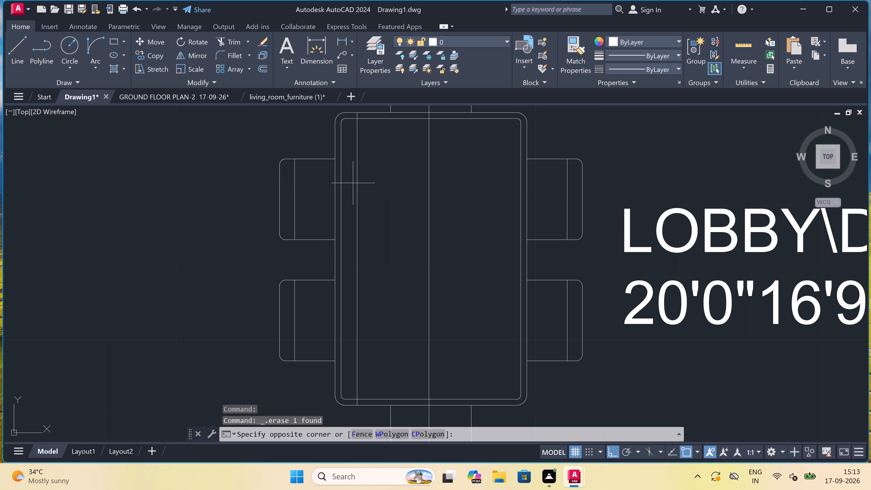
pyautogui.click(438, 157)
pyautogui.moveTo(438, 157); pyautogui.dragTo(436, 160)
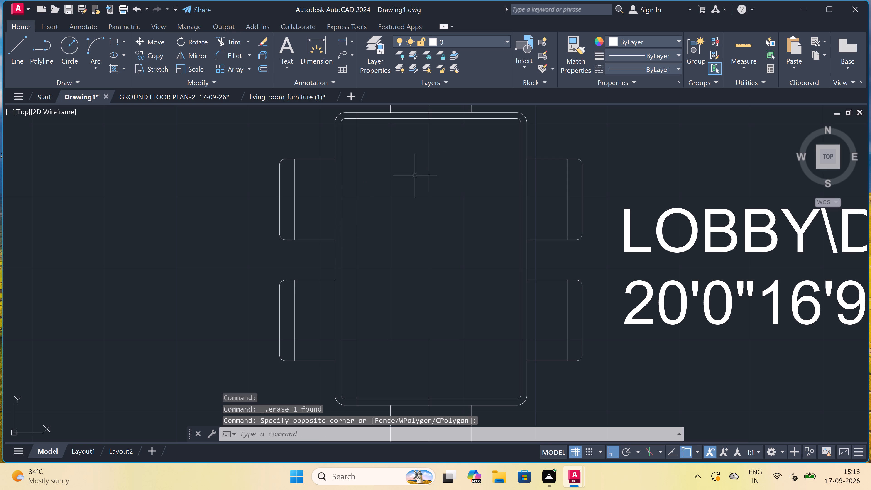
pyautogui.doubleClick(434, 167)
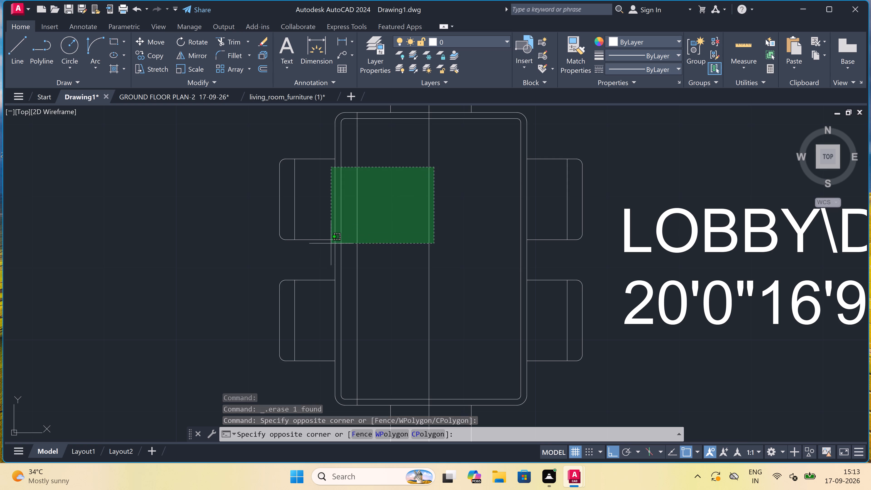
pyautogui.click(352, 229)
pyautogui.press('Delete')
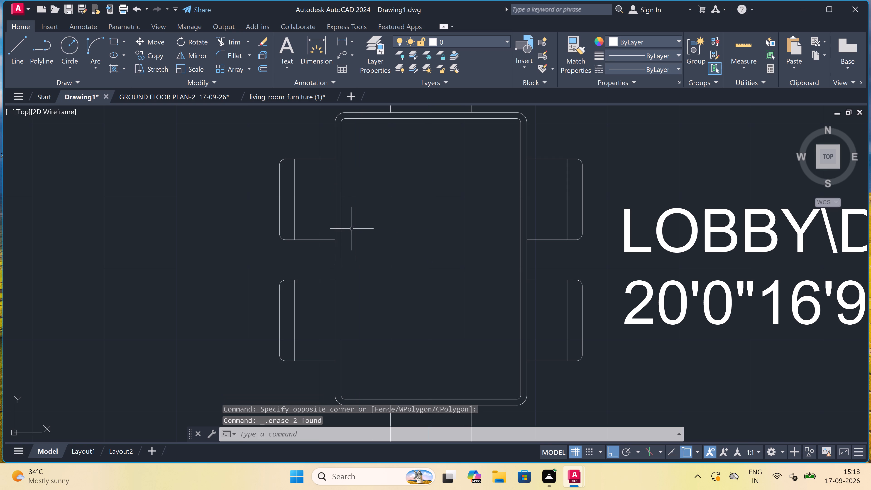
# Draw a line from the east end of the southern horizontal line straight south to the lobby's south wall.
pyautogui.scroll(-7, 340, 220)
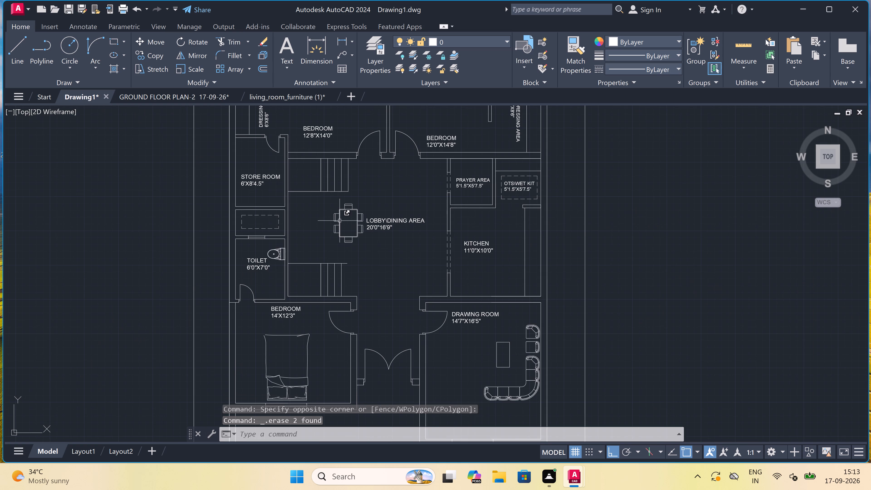
pyautogui.scroll(1, 340, 235)
pyautogui.scroll(2, 353, 274)
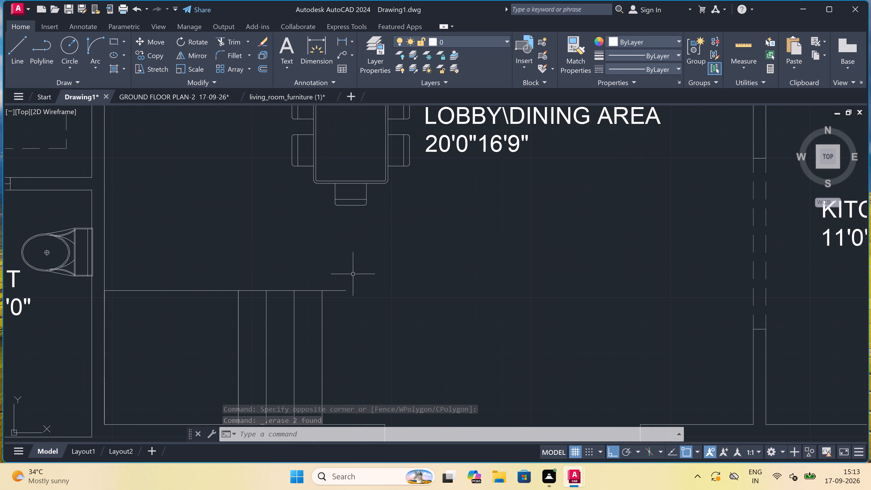
pyautogui.press('l')
pyautogui.press('space')
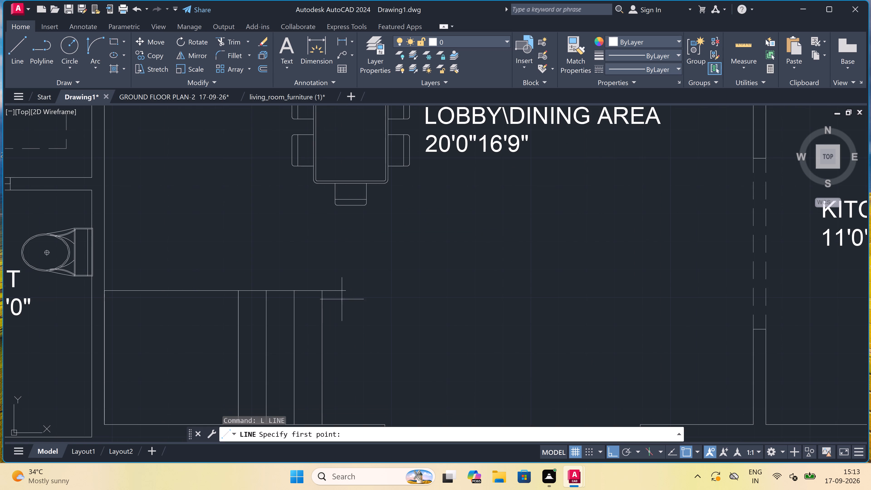
pyautogui.click(345, 287)
pyautogui.scroll(-2, 345, 287)
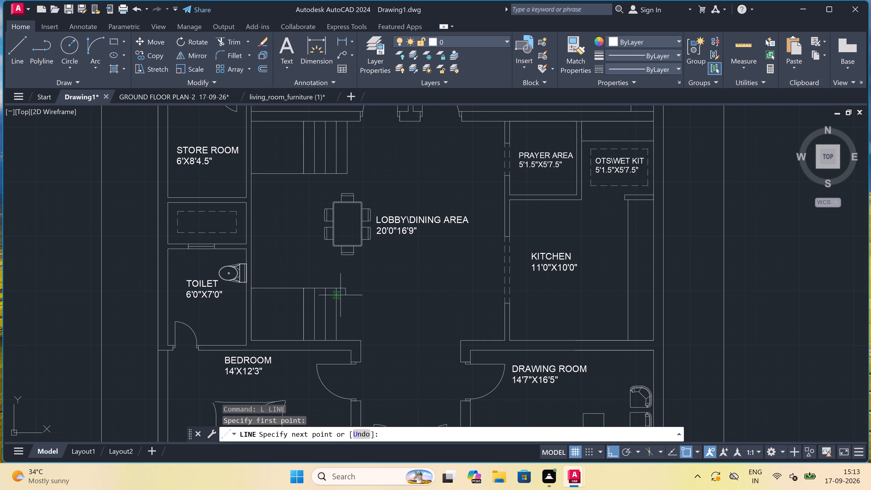
pyautogui.scroll(3, 347, 332)
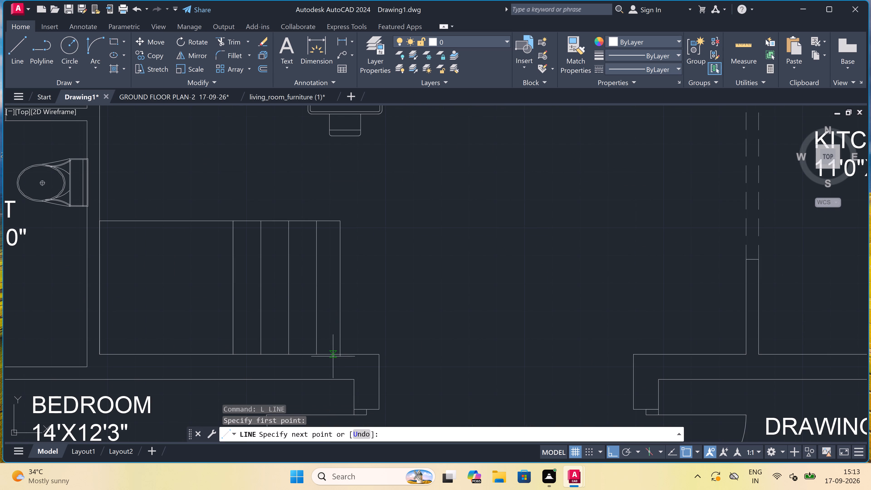
pyautogui.scroll(2, 337, 354)
pyautogui.click(346, 350)
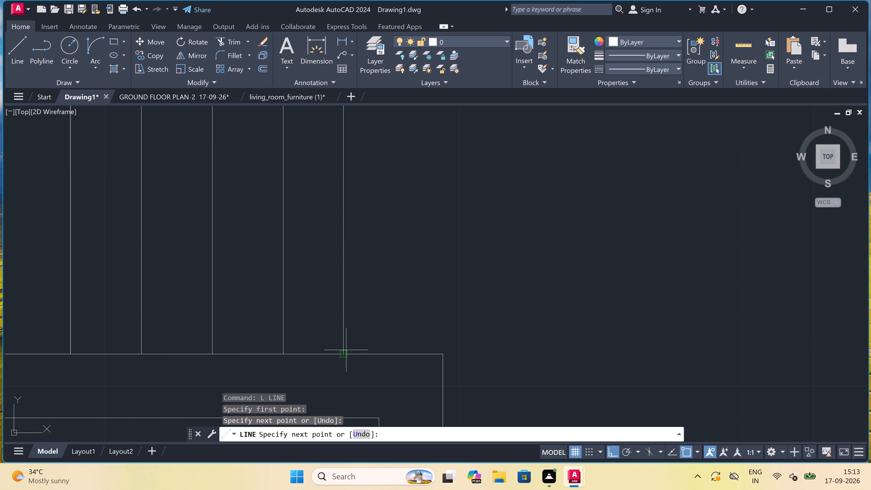
pyautogui.press('Escape')
# Draw a north-south line joining the westernmost tread lines of the northern and southern stair flights.
pyautogui.scroll(-5, 364, 301)
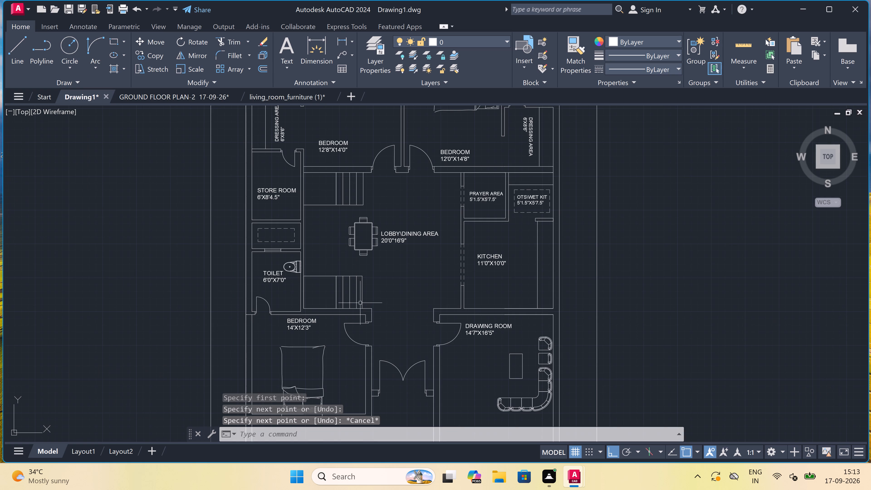
pyautogui.scroll(2, 338, 211)
pyautogui.press('space')
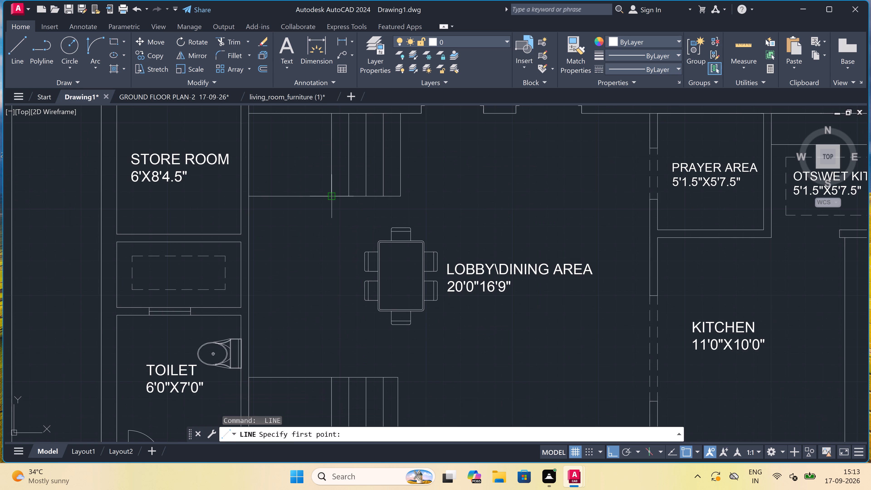
pyautogui.moveTo(333, 197); pyautogui.dragTo(331, 204)
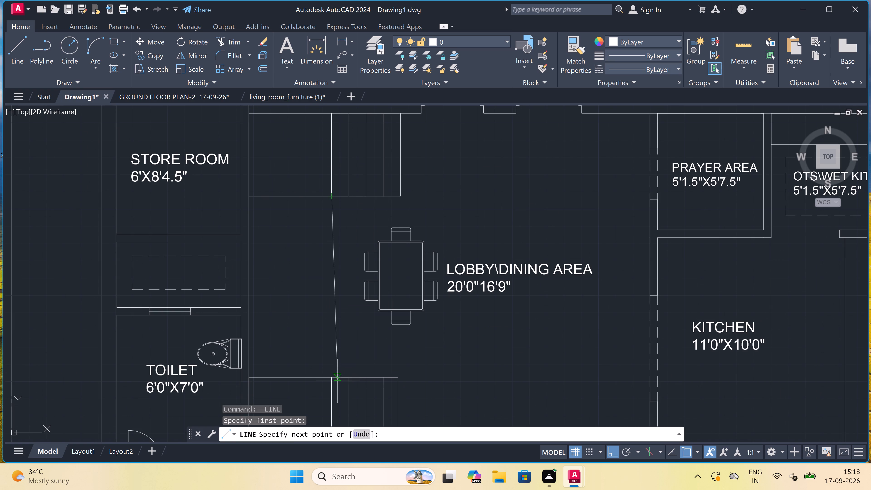
pyautogui.click(329, 378)
pyautogui.press('Escape')
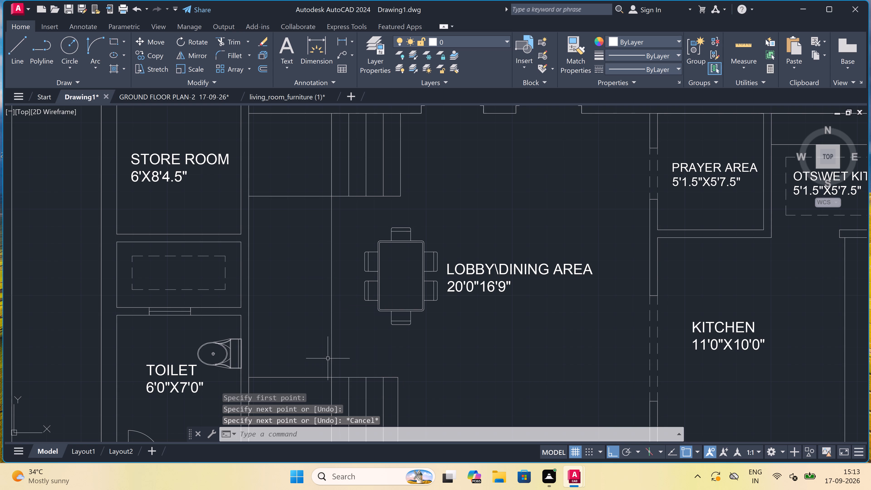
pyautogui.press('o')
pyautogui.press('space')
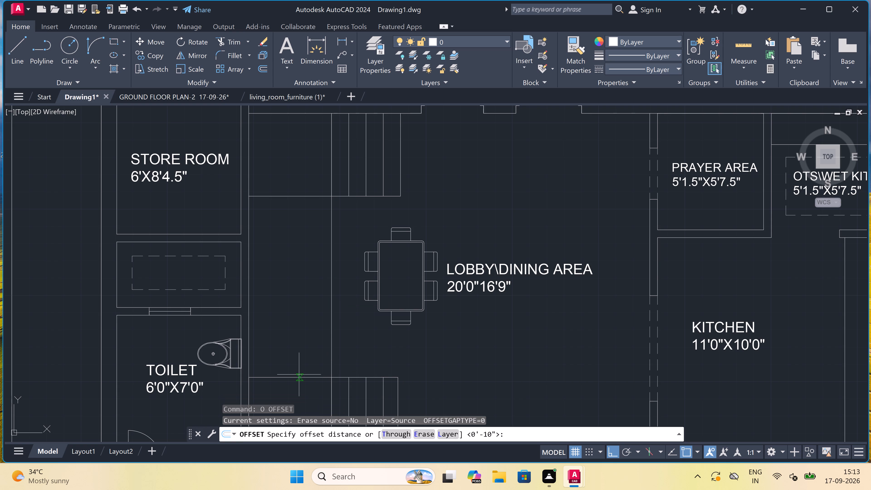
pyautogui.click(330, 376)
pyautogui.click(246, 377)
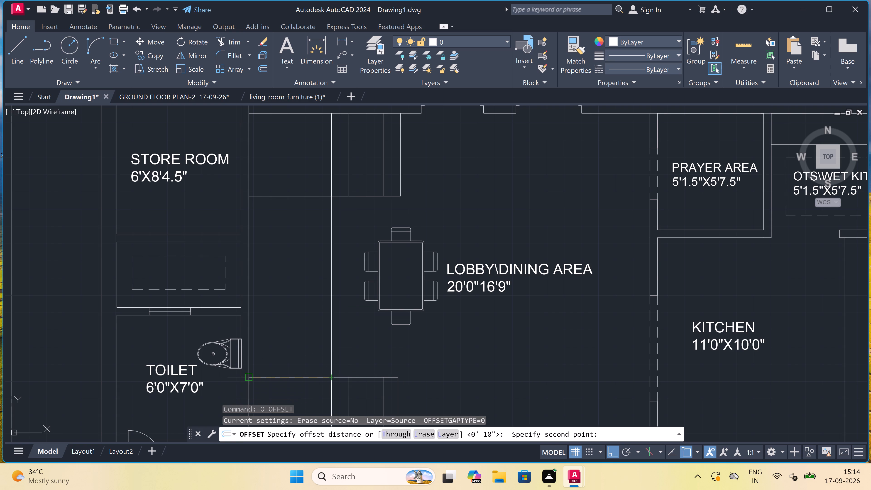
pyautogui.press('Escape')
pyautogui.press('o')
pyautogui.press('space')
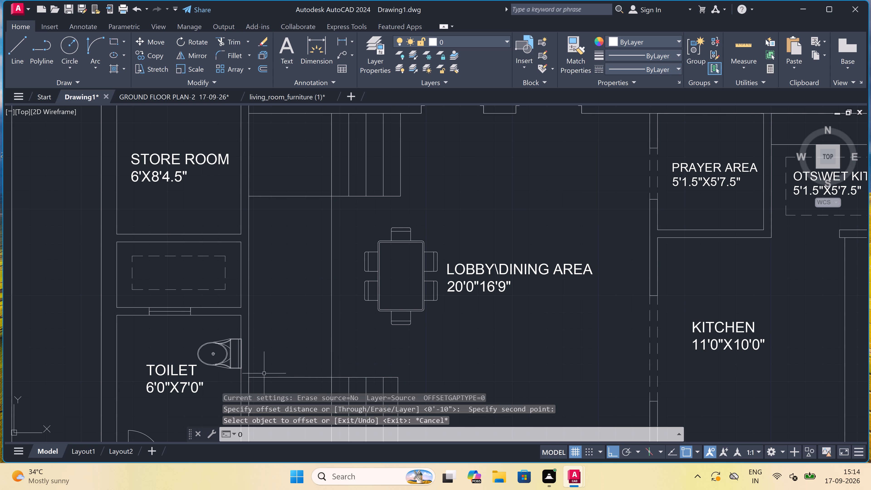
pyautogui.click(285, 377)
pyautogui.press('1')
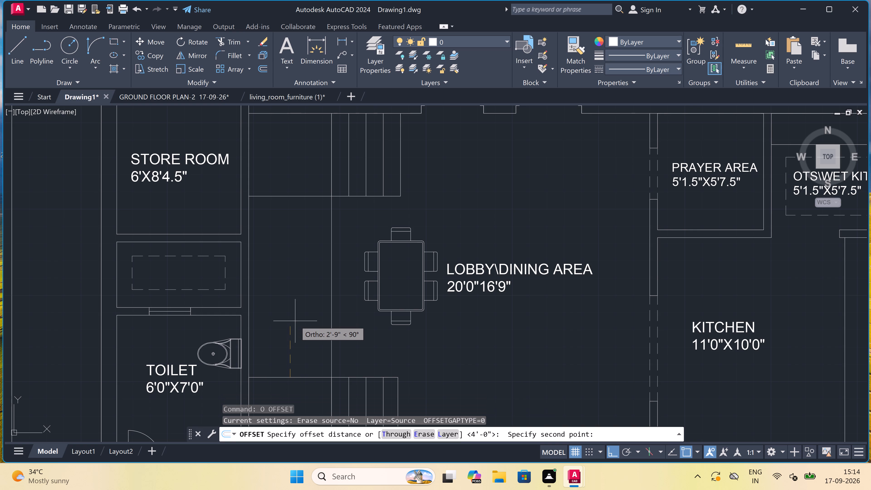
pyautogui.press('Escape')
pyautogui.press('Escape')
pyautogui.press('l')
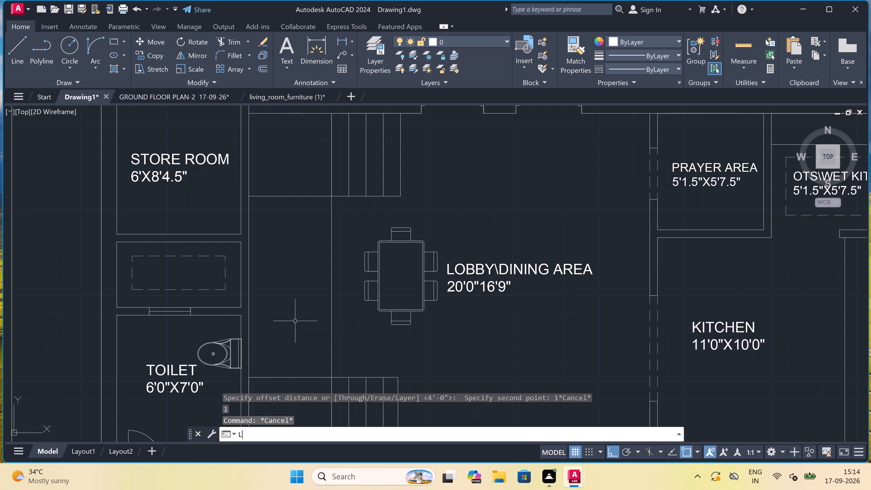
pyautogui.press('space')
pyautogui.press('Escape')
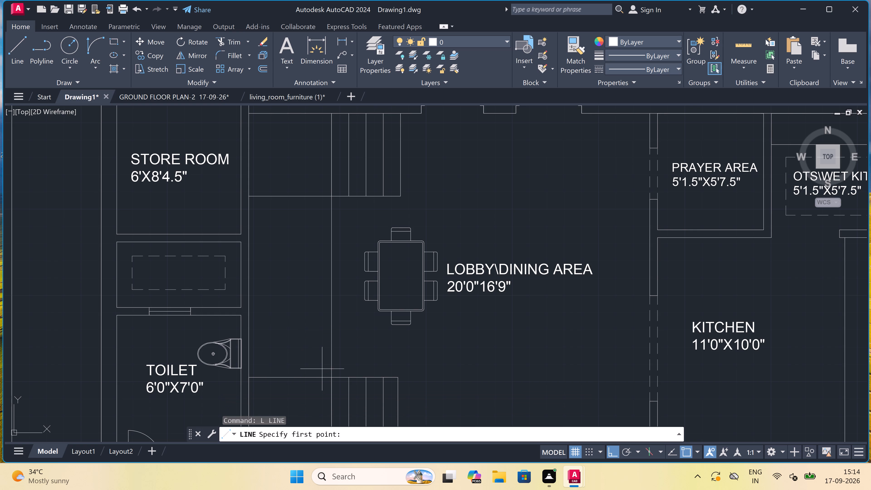
# Trim off the part of the southern flight's north edge line lying between the west wall and the westernmost tread line.
pyautogui.press('t')
pyautogui.press('r')
pyautogui.press('space')
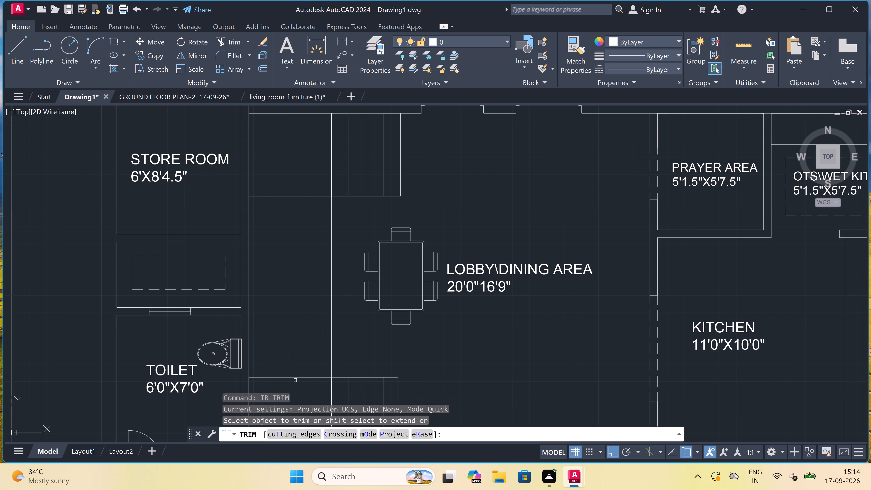
pyautogui.click(295, 380)
pyautogui.click(295, 354)
pyautogui.press('Escape')
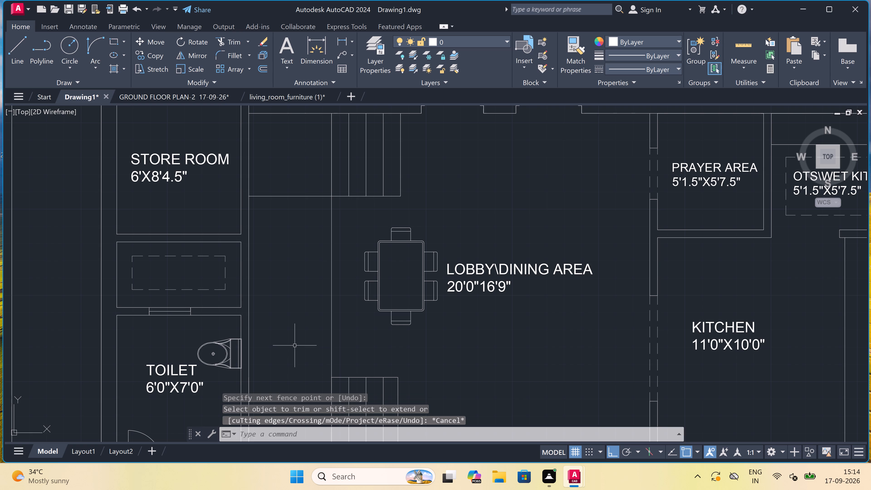
# Draw a separate line from the northwest corner of the southern flight straight west to the lobby's west wall.
pyautogui.press('o')
pyautogui.press('Escape')
pyautogui.press('l')
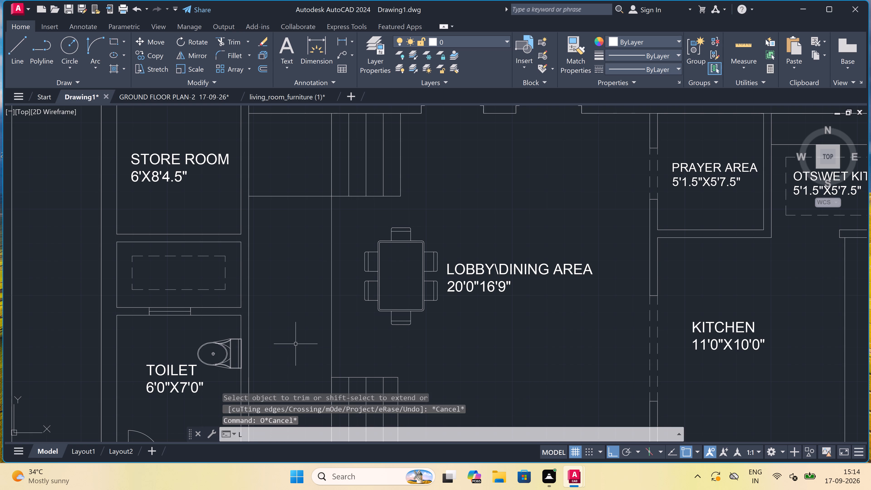
pyautogui.press('space')
pyautogui.scroll(-2, 314, 362)
pyautogui.scroll(2, 308, 376)
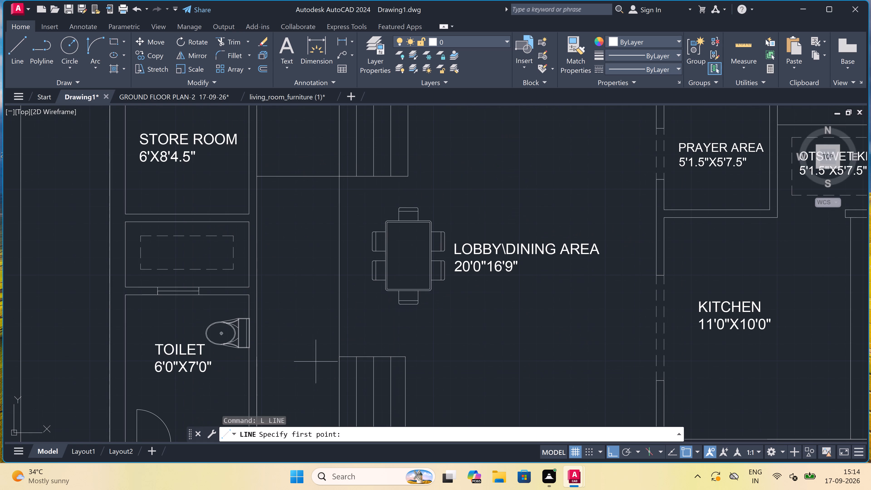
pyautogui.click(340, 356)
pyautogui.click(256, 356)
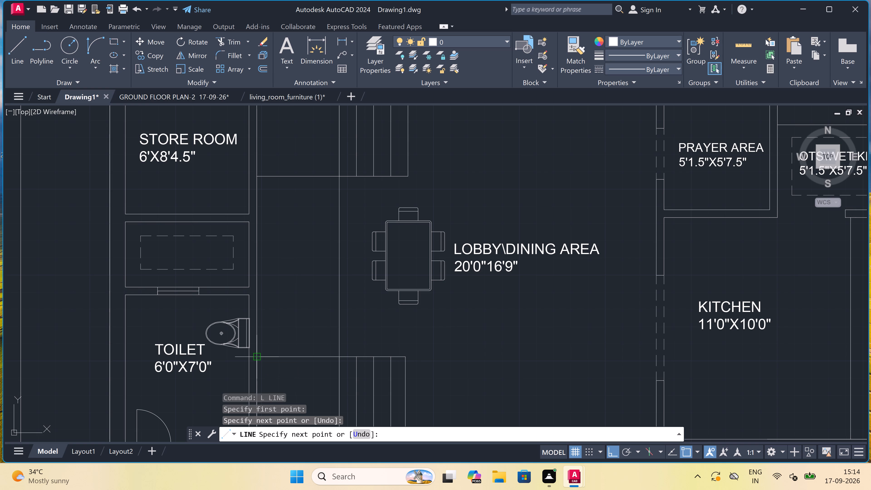
pyautogui.press('Escape')
# Offset the southern landing's north edge line 10" northward repeatedly, making ten tread lines along the lobby's west wall.
pyautogui.press('o')
pyautogui.press('space')
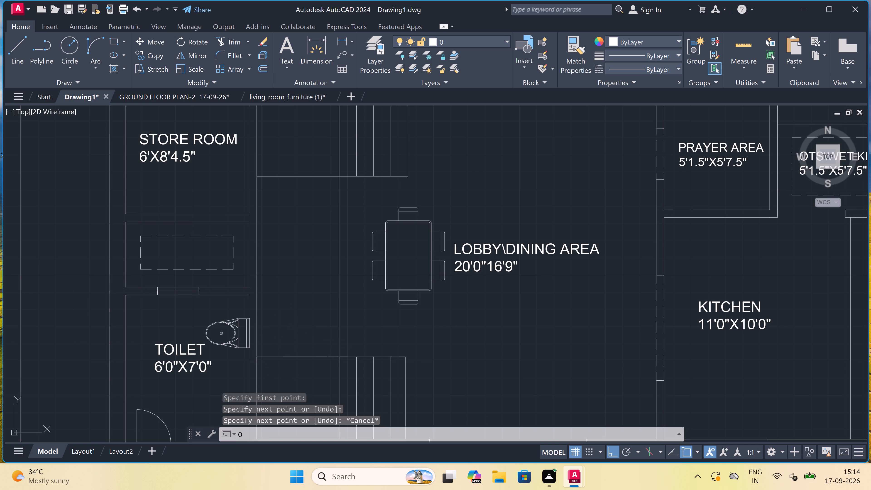
pyautogui.moveTo(304, 355); pyautogui.dragTo(303, 353)
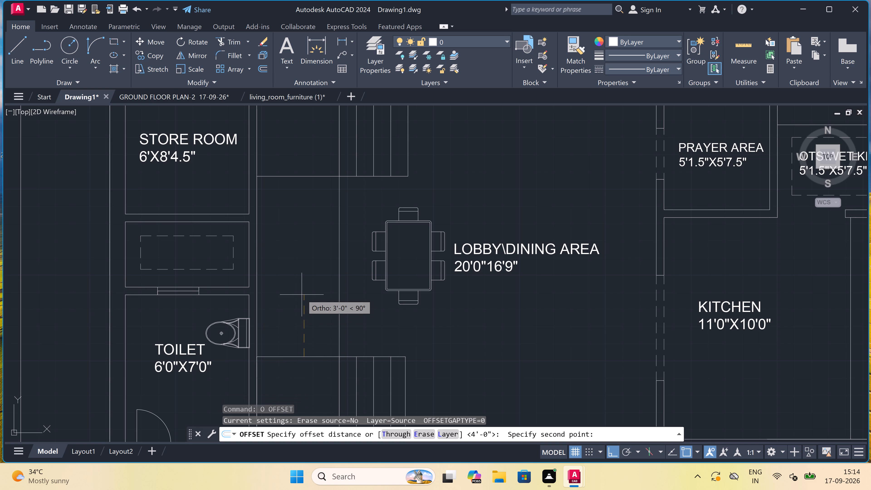
pyautogui.press('1')
pyautogui.press('0')
pyautogui.write('"')
pyautogui.press('space')
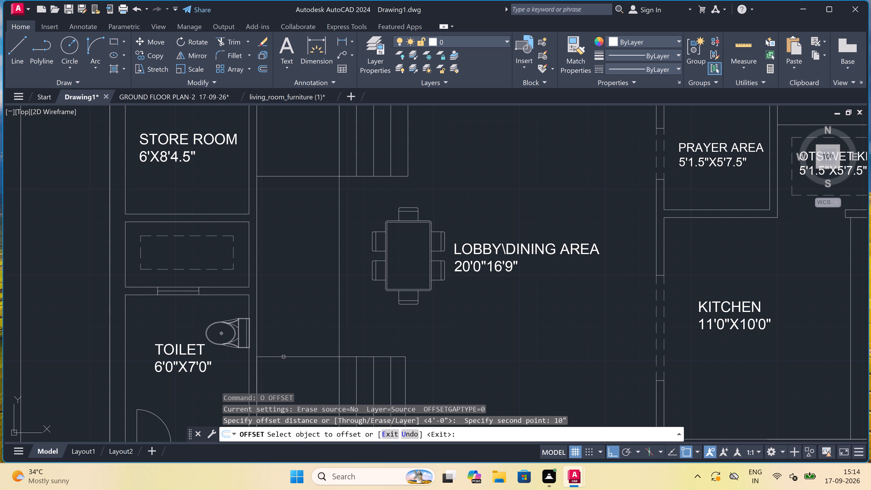
pyautogui.click(283, 357)
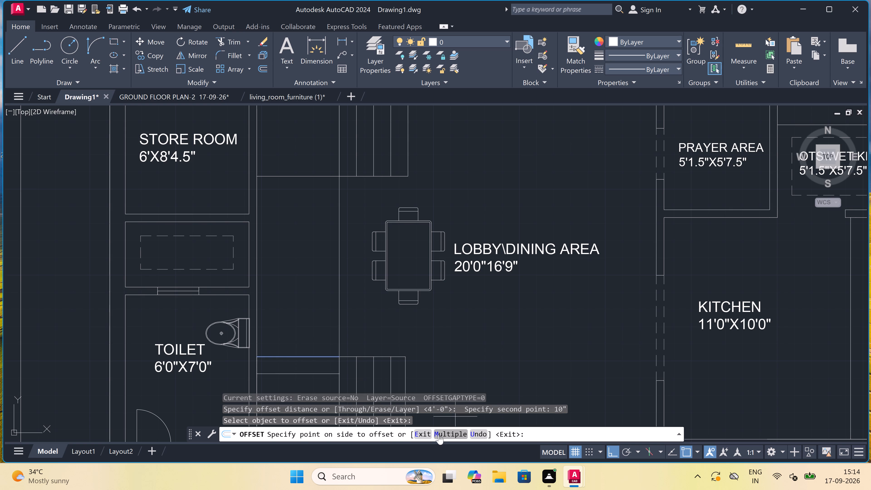
pyautogui.click(439, 433)
pyautogui.click(283, 235)
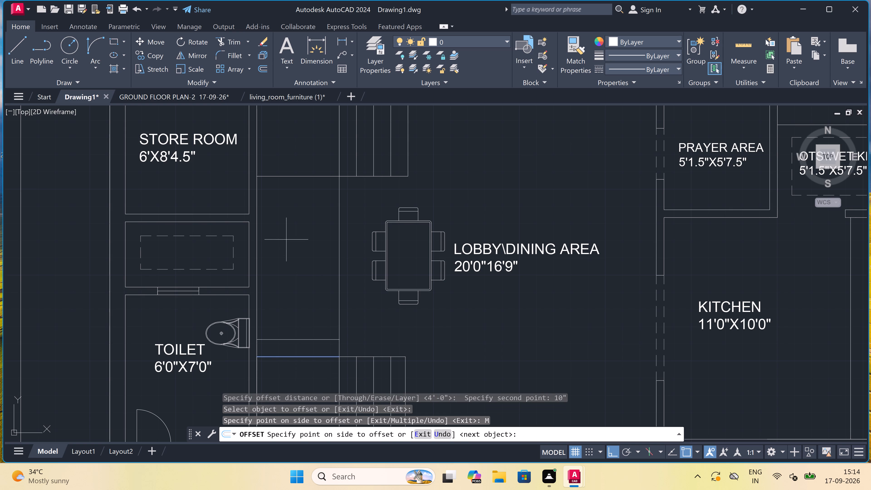
pyautogui.click(286, 225)
pyautogui.doubleClick(287, 220)
pyautogui.tripleClick(287, 218)
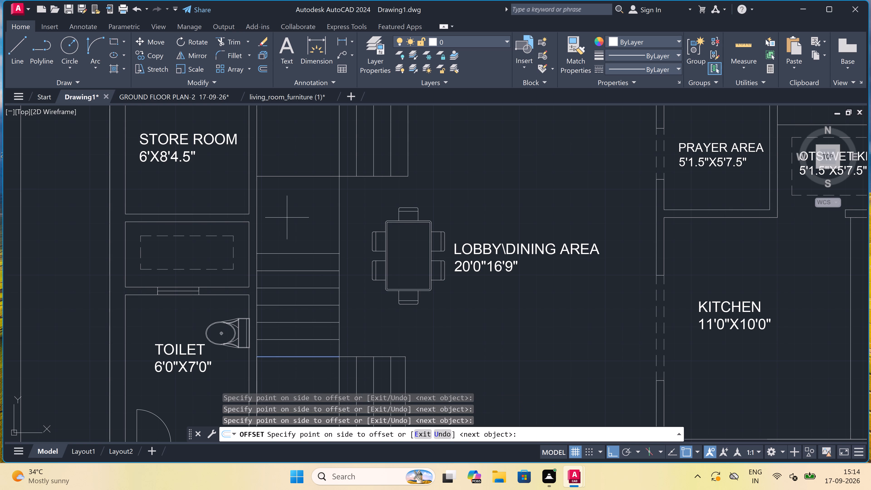
pyautogui.click(287, 216)
pyautogui.doubleClick(287, 213)
pyautogui.click(290, 198)
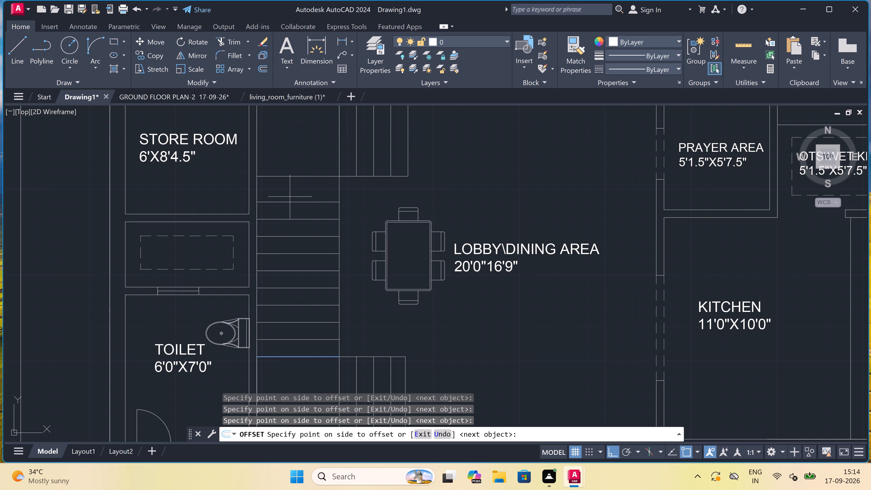
pyautogui.click(291, 193)
pyautogui.scroll(-1, 291, 193)
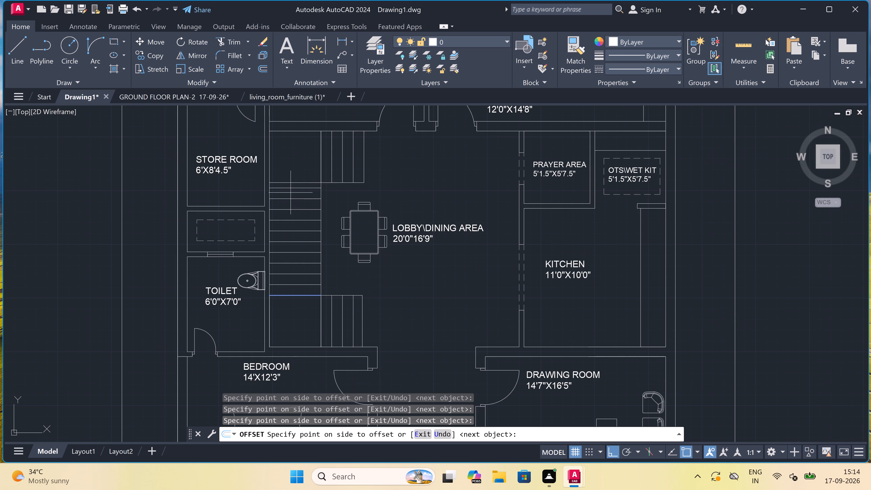
pyautogui.scroll(2, 290, 177)
pyautogui.click(290, 175)
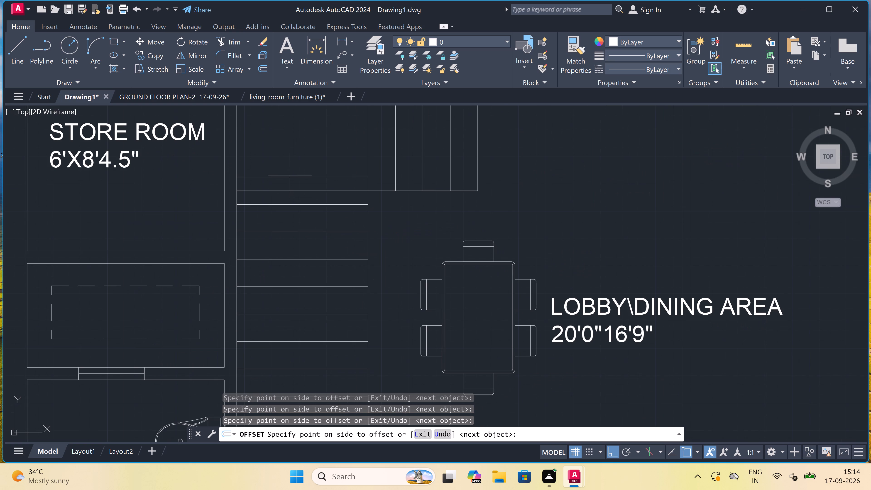
pyautogui.press('Escape')
# Erase the northern landing's south edge line just above the uppermost new tread line.
pyautogui.scroll(-1, 291, 175)
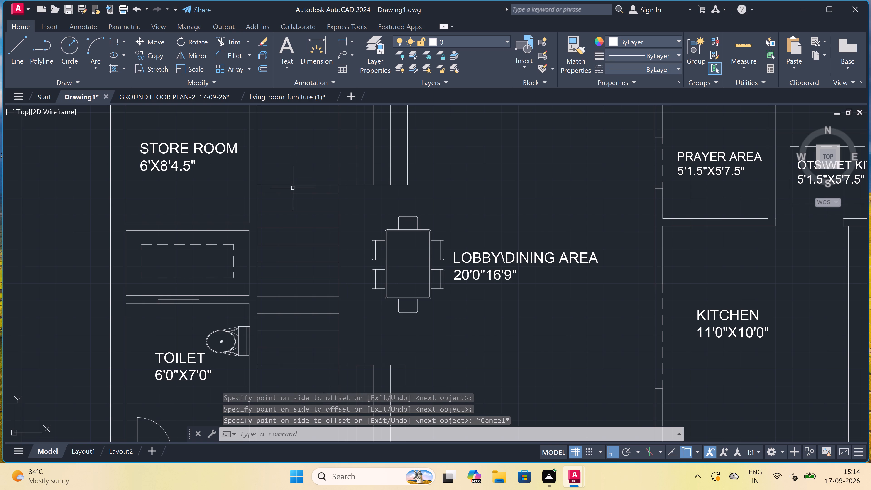
pyautogui.scroll(-2, 293, 188)
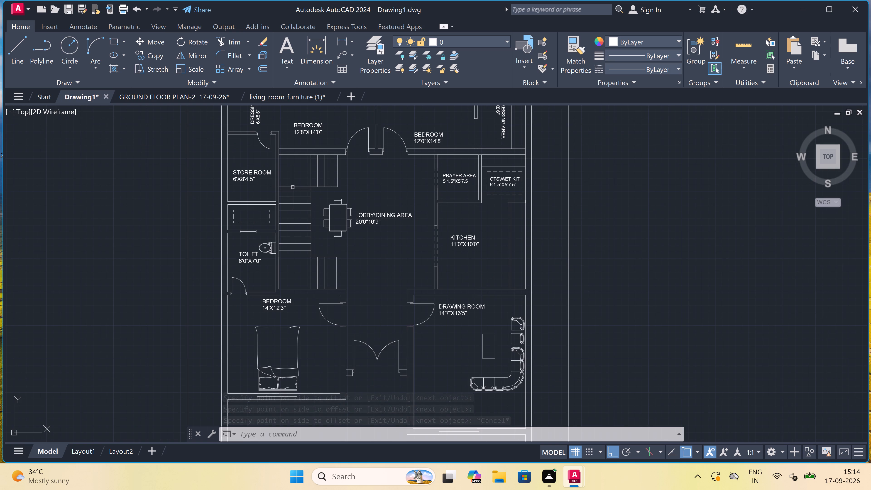
pyautogui.scroll(3, 302, 169)
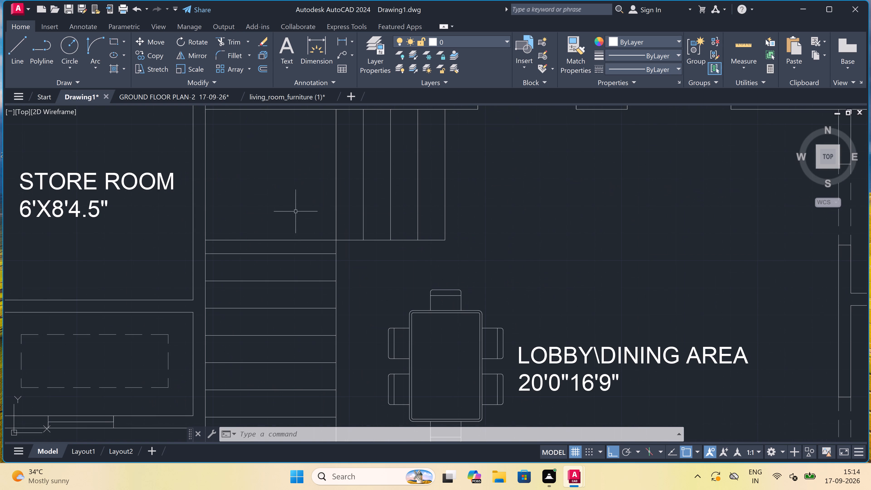
pyautogui.click(294, 240)
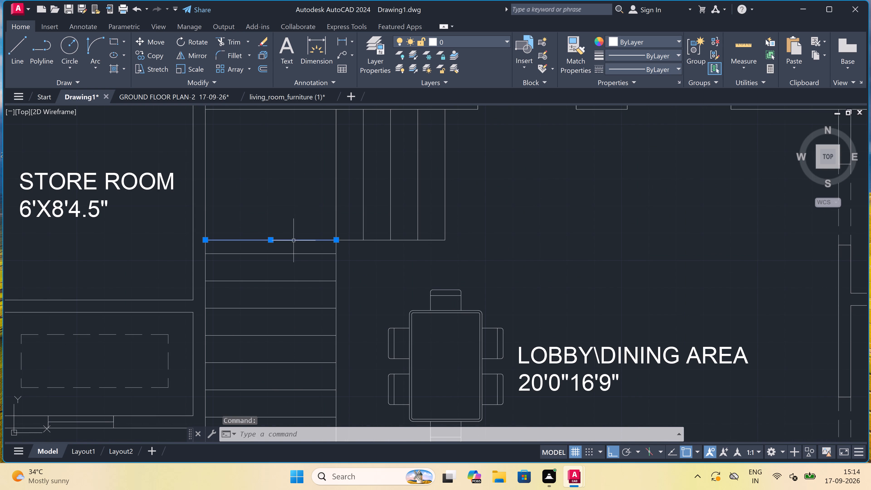
pyautogui.press('Delete')
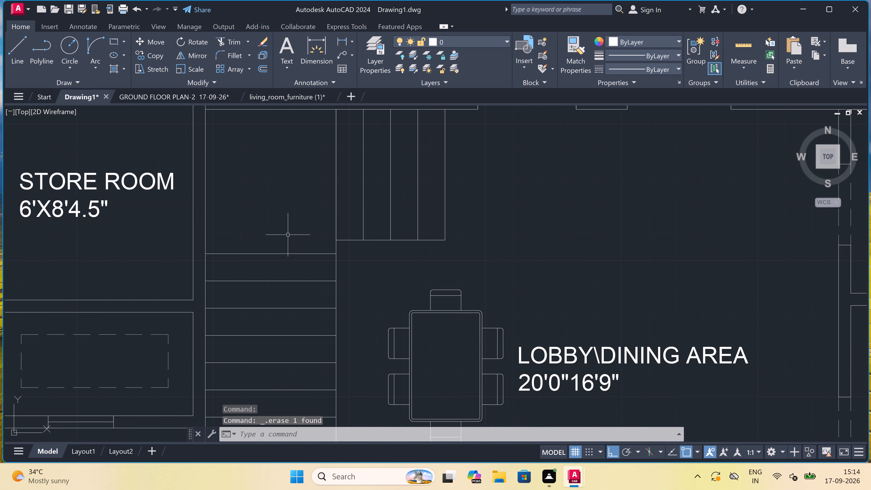
# Move the northern flight's five north-south tread lines slightly south, past the flight's southern edge line.
pyautogui.scroll(-3, 276, 224)
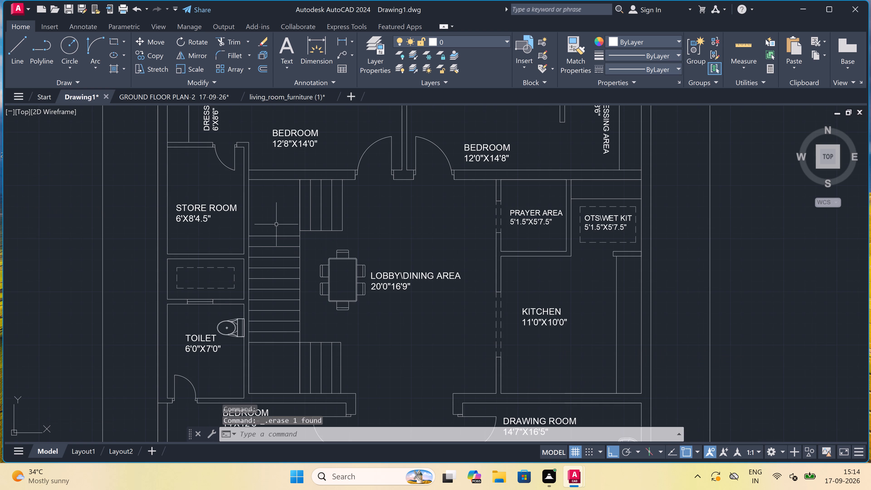
pyautogui.scroll(2, 289, 206)
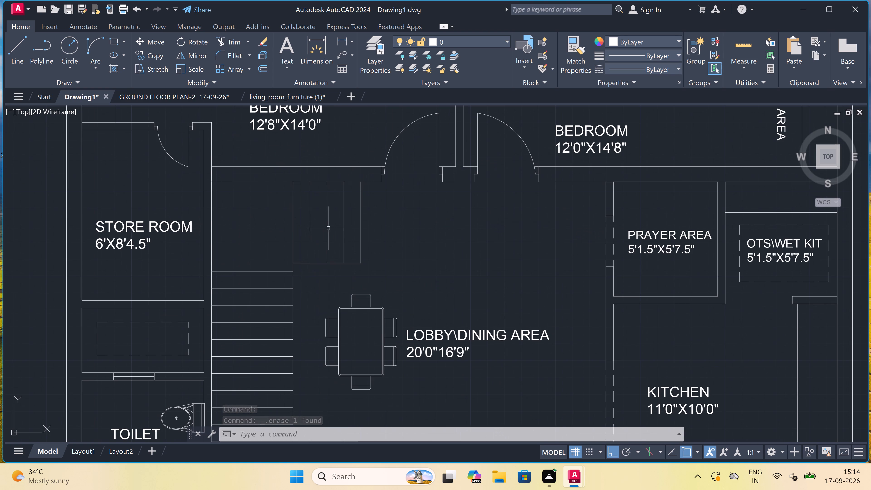
pyautogui.moveTo(375, 211); pyautogui.dragTo(372, 216)
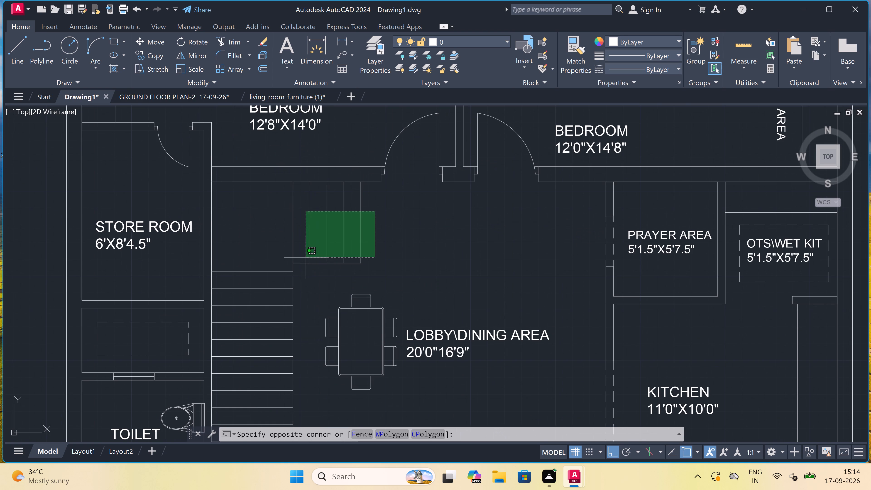
pyautogui.click(279, 254)
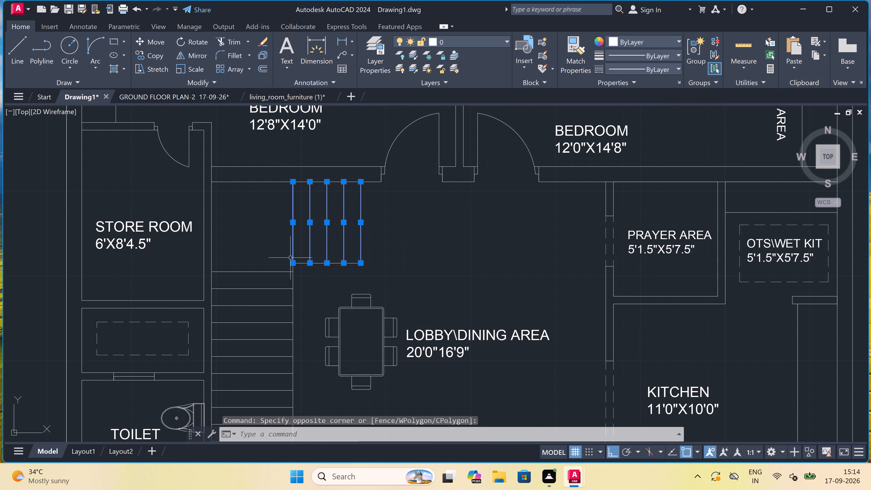
pyautogui.scroll(3, 294, 262)
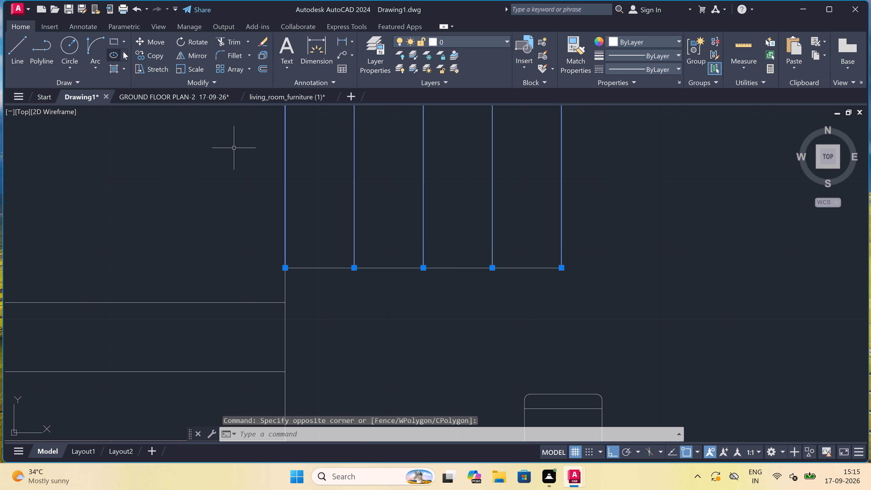
pyautogui.click(156, 41)
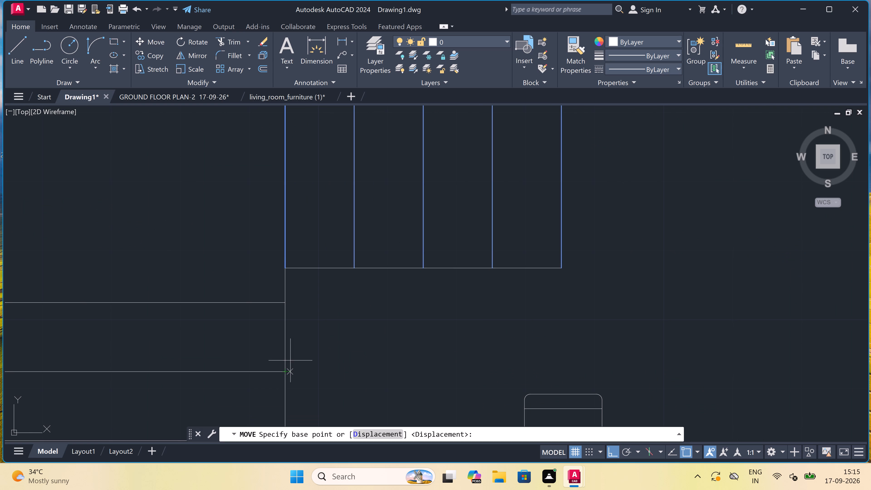
pyautogui.click(286, 269)
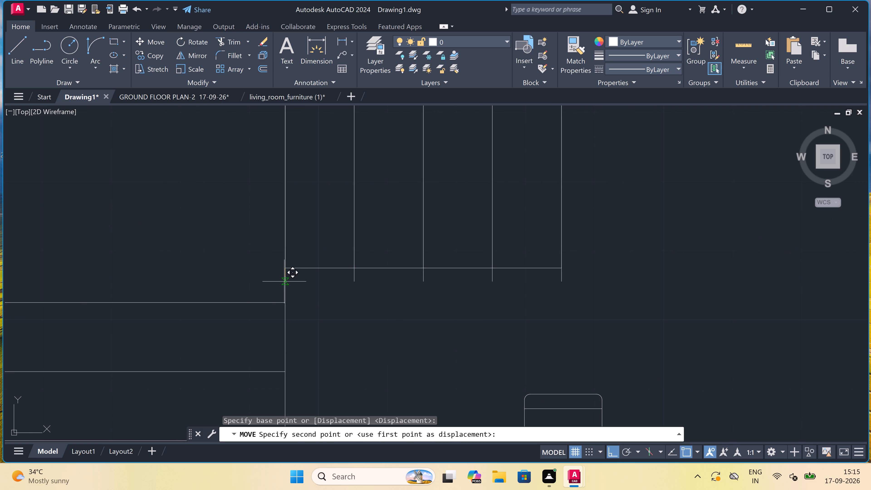
pyautogui.scroll(1, 283, 282)
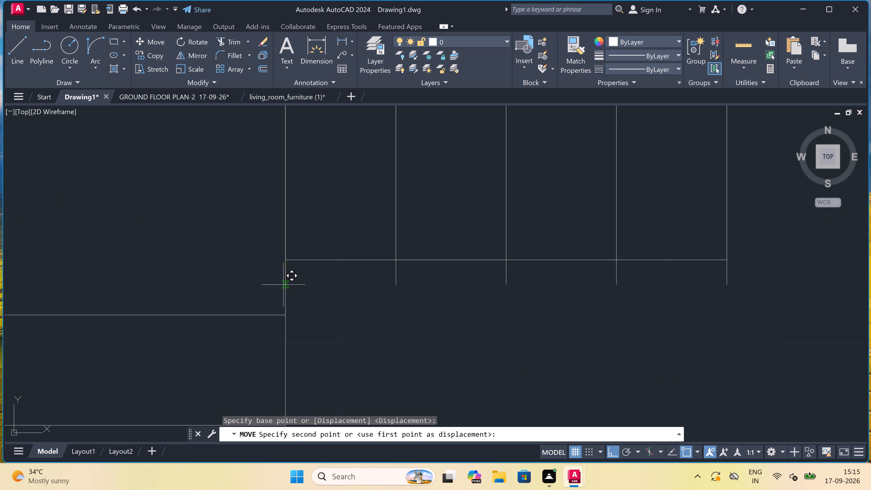
pyautogui.click(284, 287)
# Move the northern flight's southern edge line down to the south ends of its moved tread lines.
pyautogui.click(317, 254)
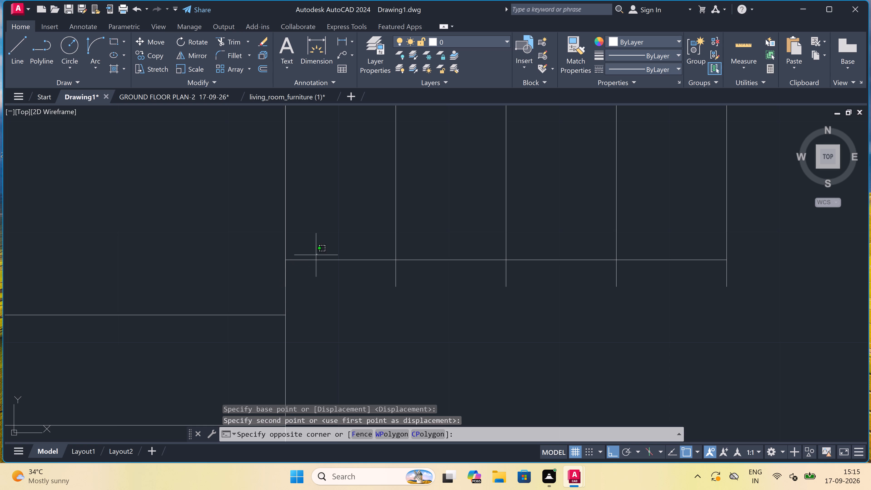
pyautogui.click(300, 279)
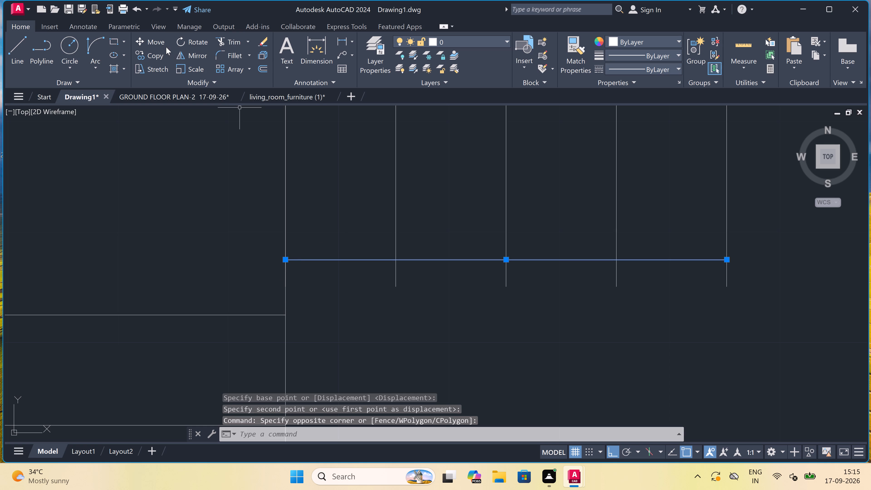
pyautogui.click(143, 41)
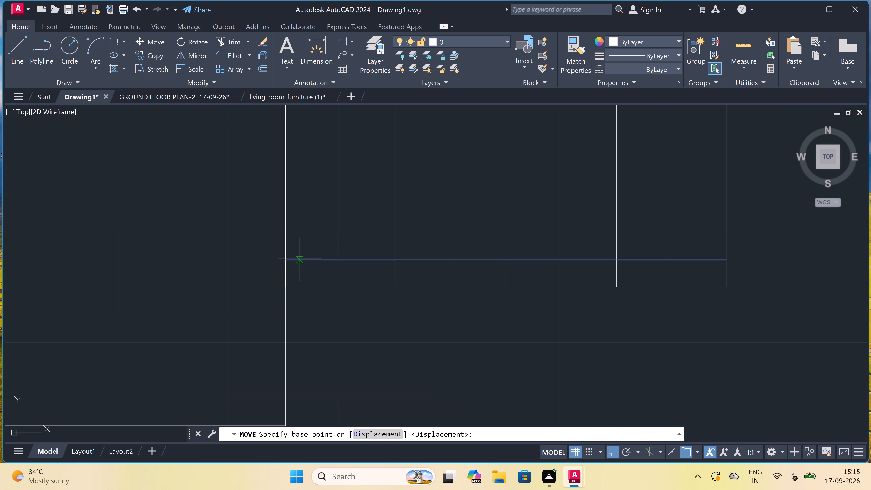
pyautogui.doubleClick(288, 260)
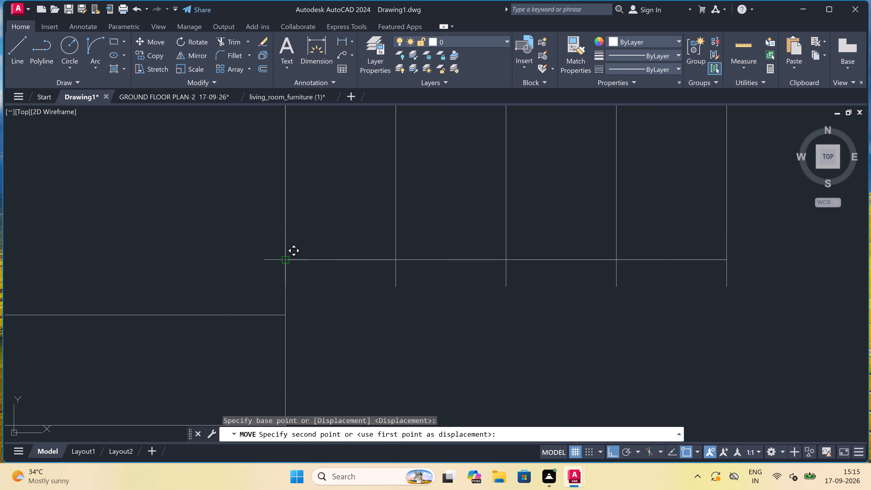
pyautogui.click(286, 286)
pyautogui.scroll(-2, 278, 244)
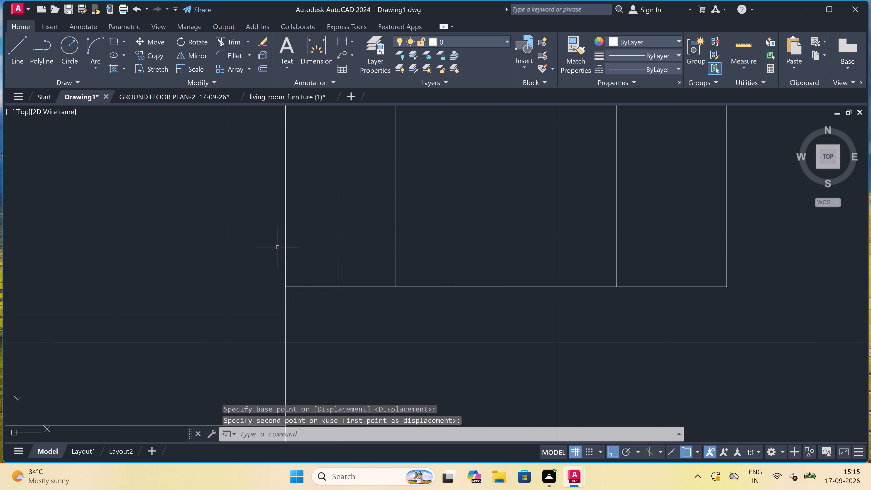
# Move the tread lines along the lobby's west wall, including the southern landing's north edge, up to the northern flight's southern edge line.
pyautogui.scroll(-4, 278, 244)
pyautogui.scroll(1, 271, 294)
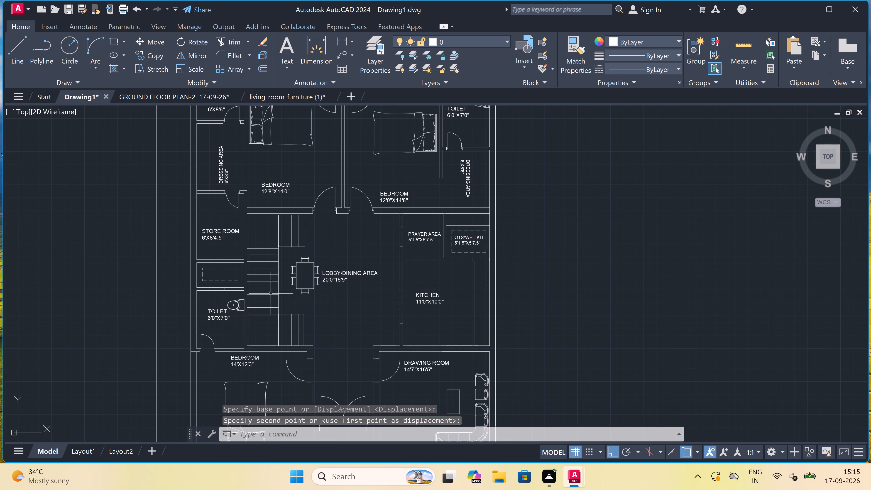
pyautogui.scroll(1, 271, 294)
pyautogui.scroll(-1, 271, 294)
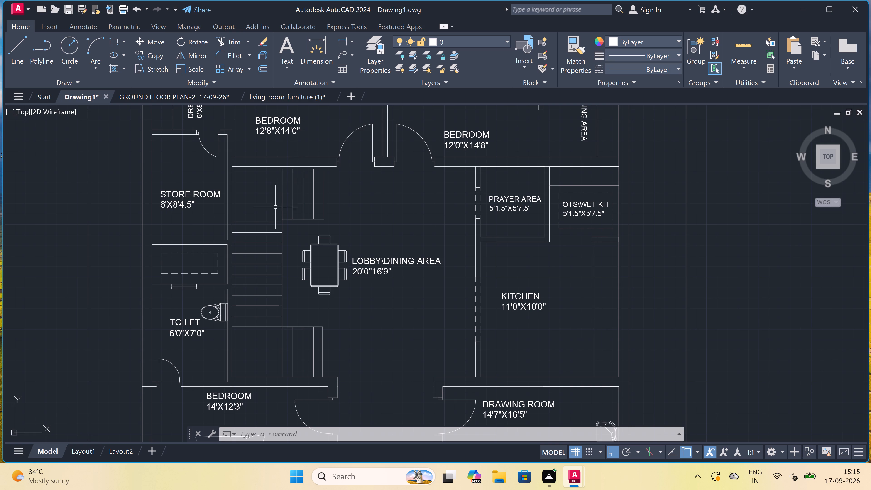
pyautogui.scroll(3, 272, 225)
pyautogui.scroll(-2, 293, 206)
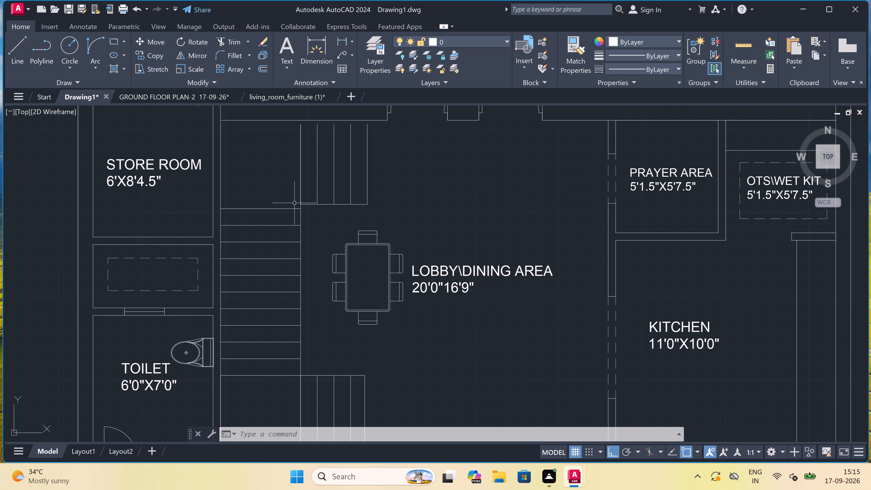
pyautogui.click(294, 203)
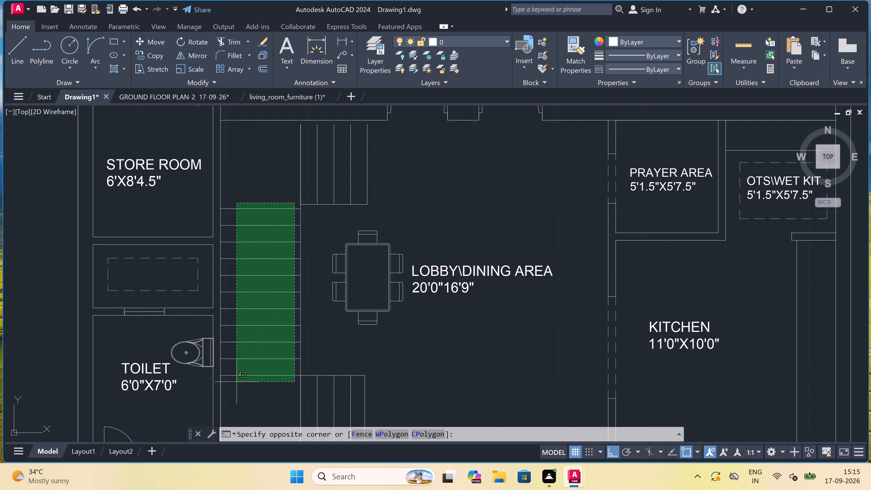
pyautogui.click(237, 382)
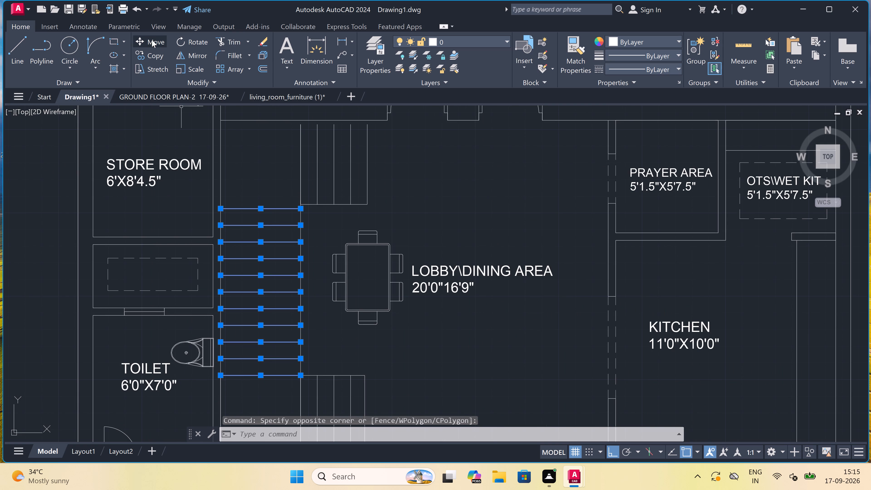
pyautogui.click(152, 40)
pyautogui.scroll(2, 293, 208)
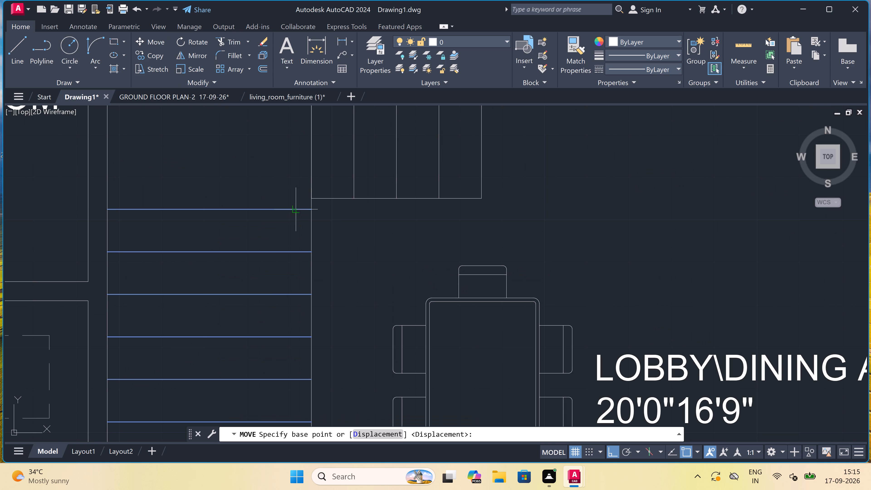
pyautogui.click(312, 211)
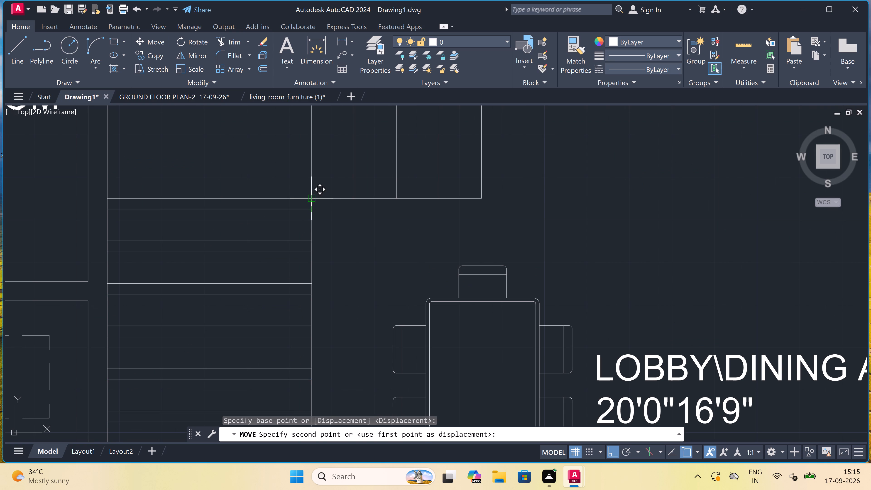
pyautogui.click(310, 202)
pyautogui.scroll(-4, 285, 178)
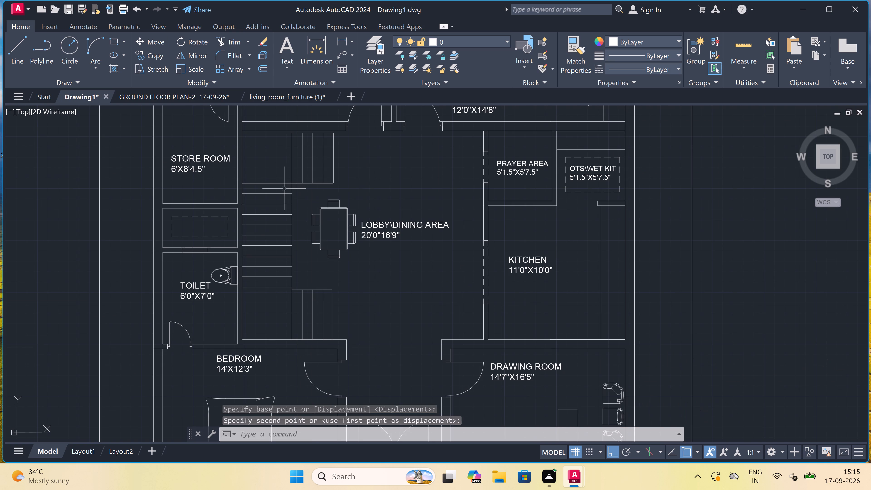
# Move the southern flight's five north-south lines and its north edge line up to the east end of the lowest west-wall tread line.
pyautogui.scroll(2, 303, 338)
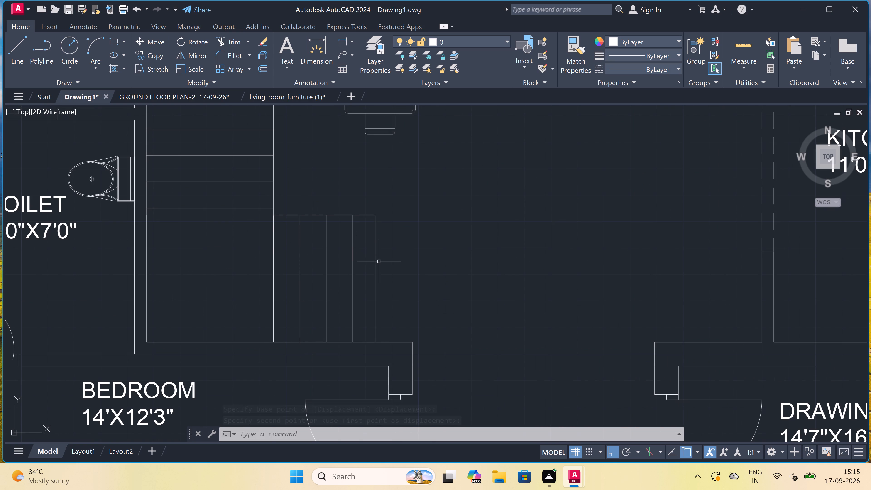
pyautogui.moveTo(379, 261); pyautogui.dragTo(373, 267)
pyautogui.click(254, 293)
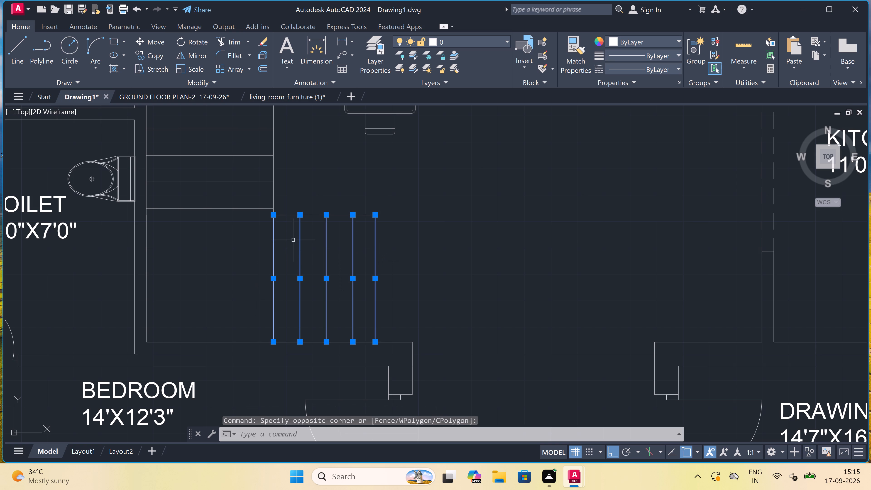
pyautogui.moveTo(314, 204); pyautogui.dragTo(313, 210)
pyautogui.click(298, 240)
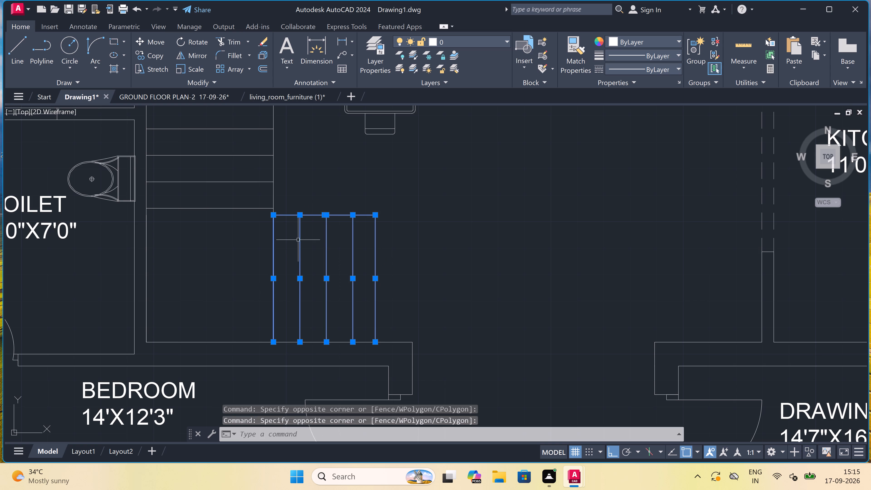
pyautogui.click(154, 39)
pyautogui.scroll(2, 251, 184)
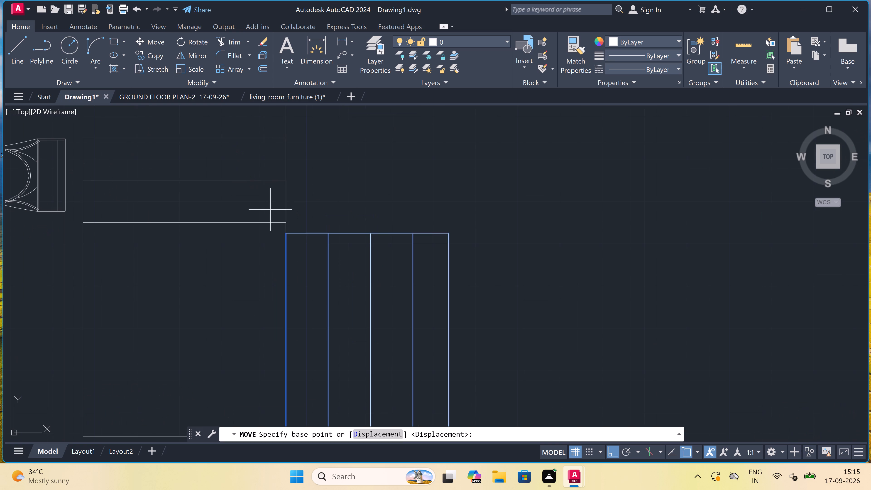
pyautogui.click(285, 235)
pyautogui.scroll(3, 284, 223)
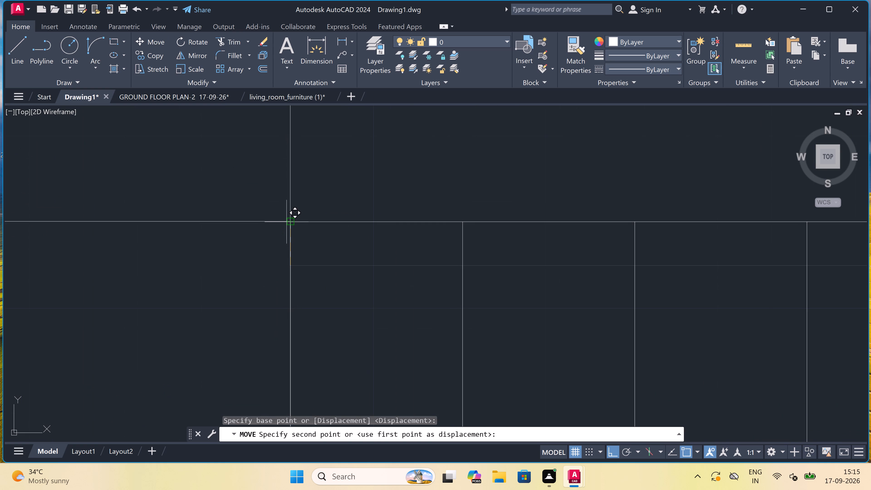
pyautogui.click(288, 222)
pyautogui.scroll(-5, 288, 208)
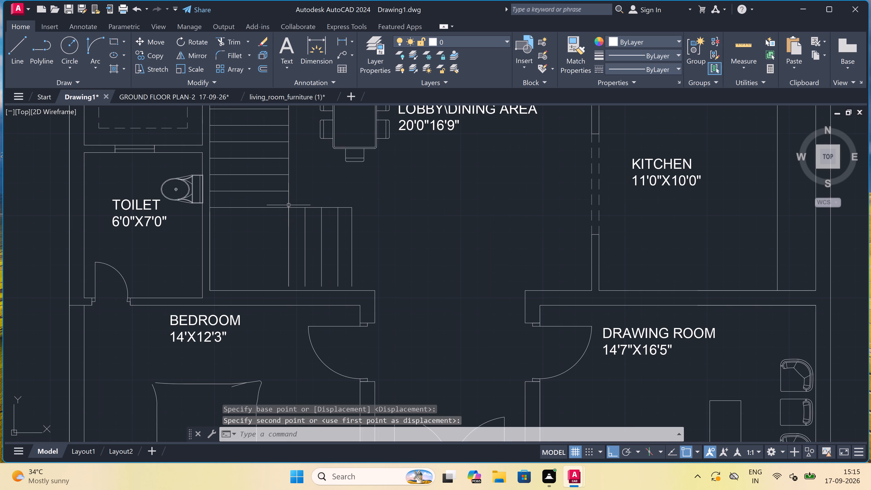
# Extend the southern flight's five north-south lines down to the lobby's south wall.
pyautogui.press('e')
pyautogui.press('x')
pyautogui.press('space')
pyautogui.moveTo(268, 256); pyautogui.dragTo(273, 256)
pyautogui.click(388, 247)
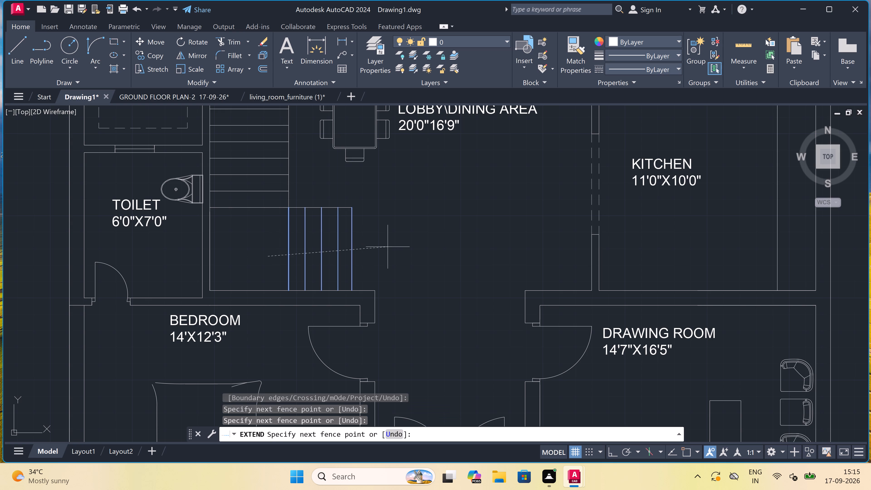
pyautogui.scroll(-5, 379, 251)
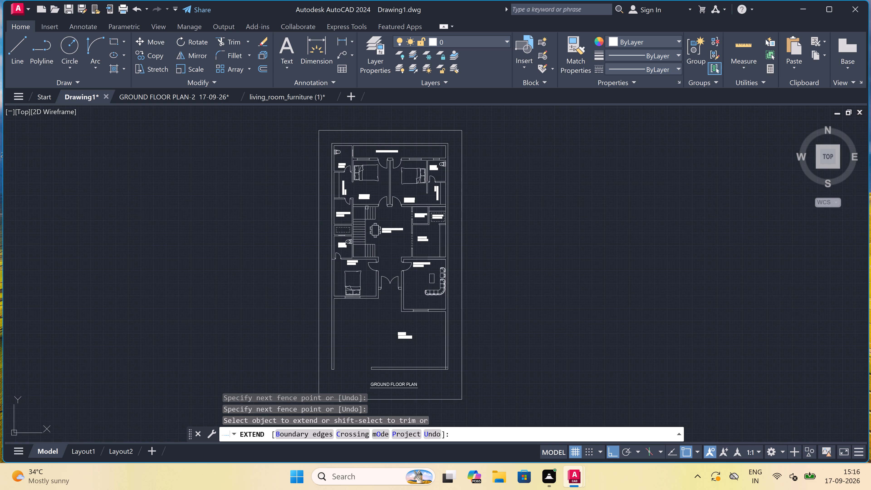
# Extend the northern flight's five north-south lines up to the lobby's north wall.
pyautogui.scroll(3, 362, 196)
pyautogui.scroll(-1, 366, 219)
pyautogui.scroll(3, 385, 241)
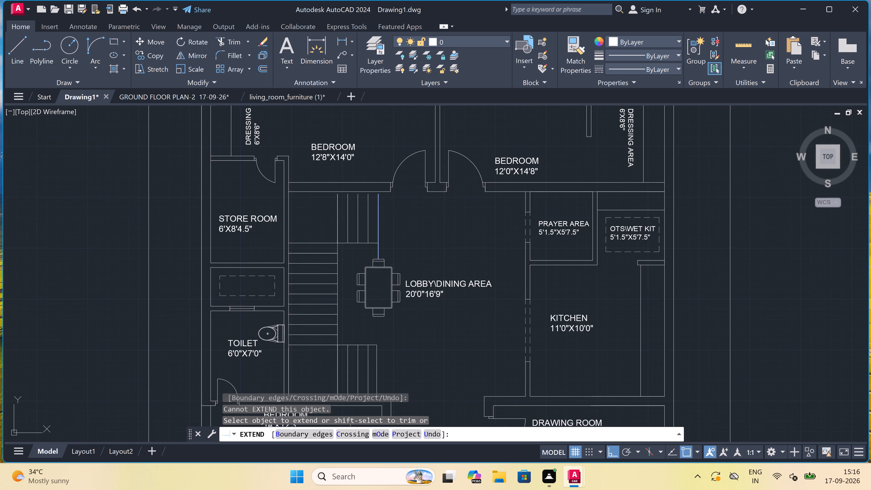
pyautogui.moveTo(298, 193); pyautogui.dragTo(301, 193)
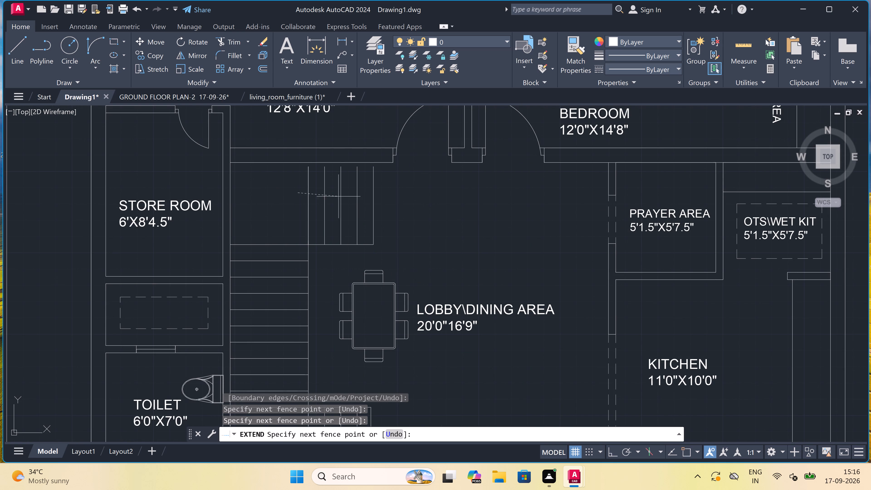
pyautogui.click(390, 191)
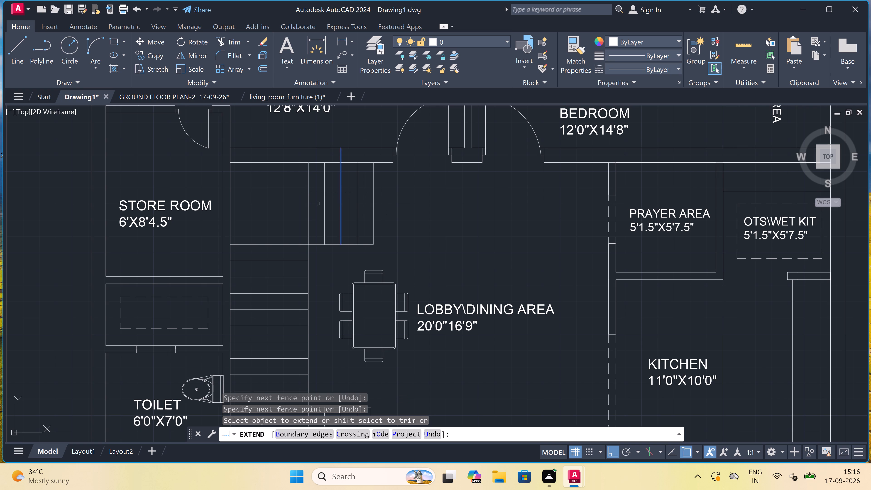
pyautogui.scroll(-1, 310, 202)
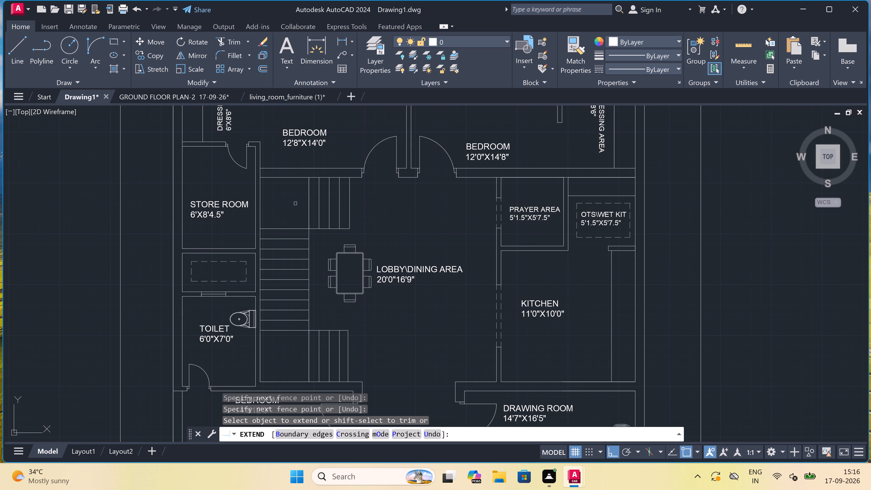
pyautogui.press('Escape')
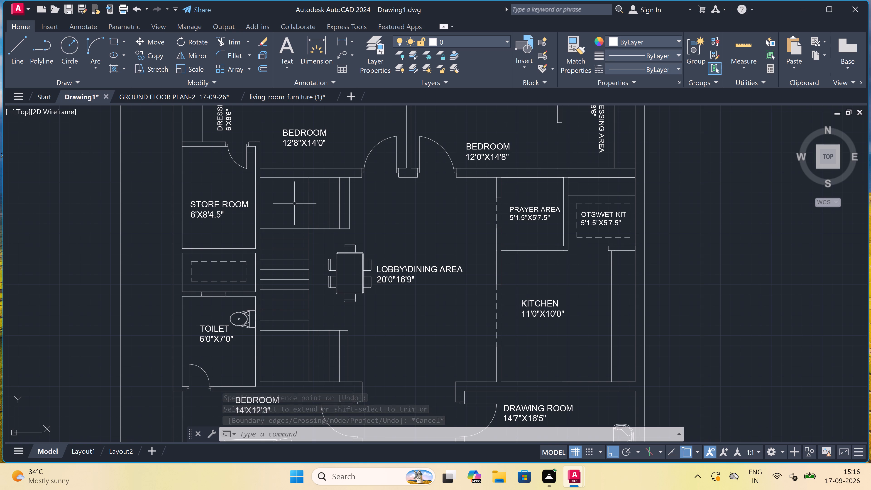
pyautogui.press('Escape')
# Draw the stair direction line from just east of the northern flight west, south through the treads, and east to the southern flight's third line.
pyautogui.write('L')
pyautogui.press('space')
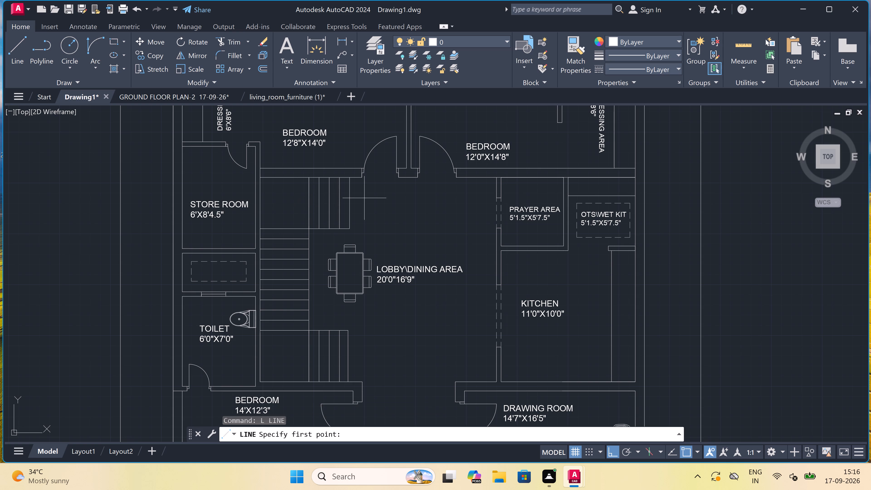
pyautogui.click(361, 199)
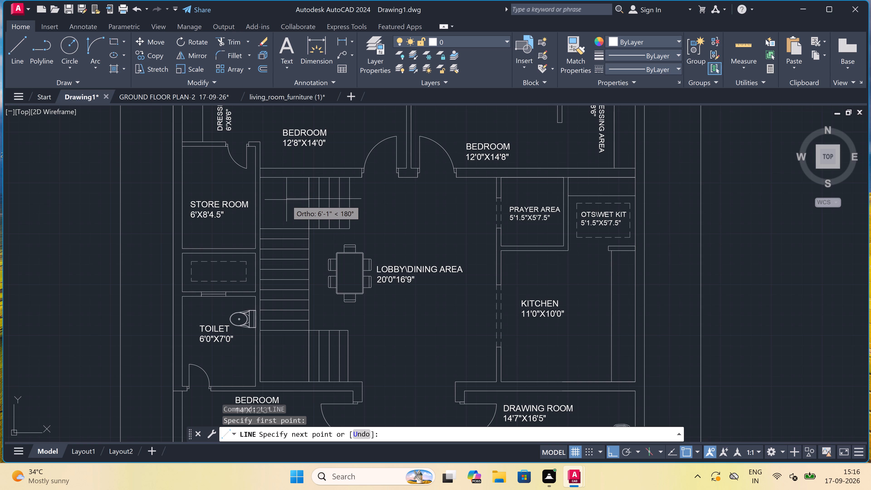
pyautogui.press('F8')
pyautogui.press('F8')
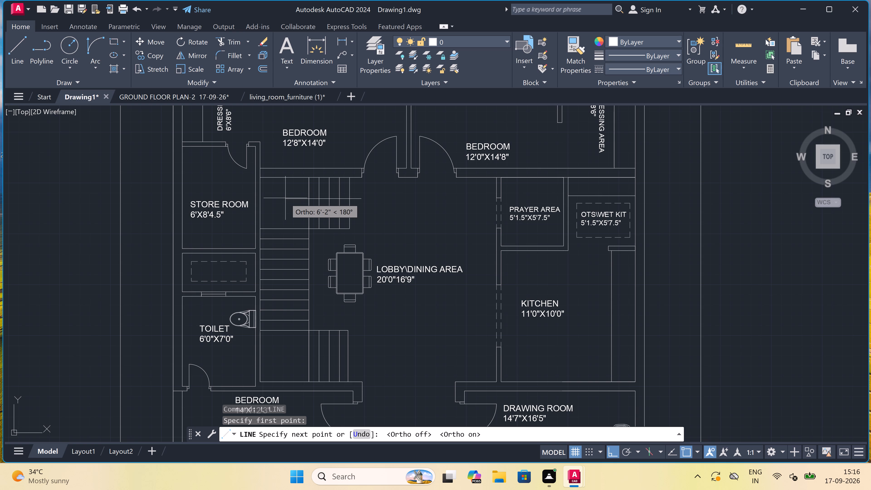
pyautogui.click(281, 196)
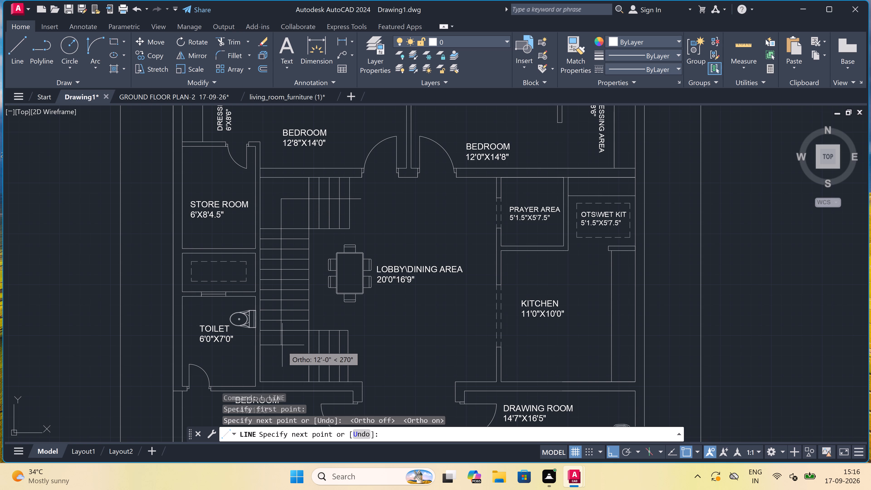
pyautogui.click(281, 357)
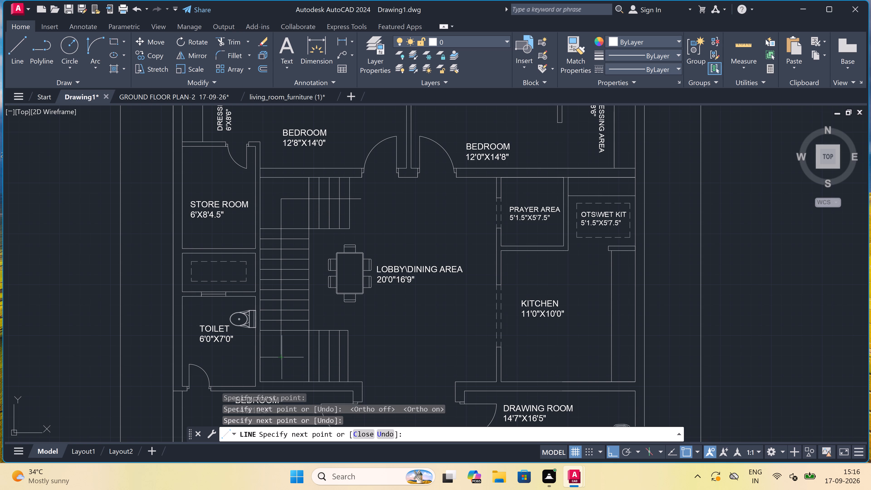
pyautogui.scroll(3, 305, 361)
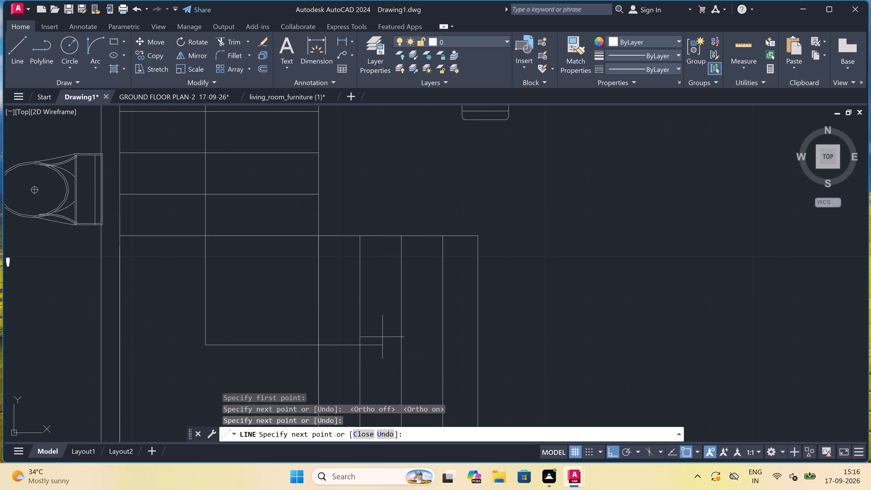
pyautogui.click(401, 347)
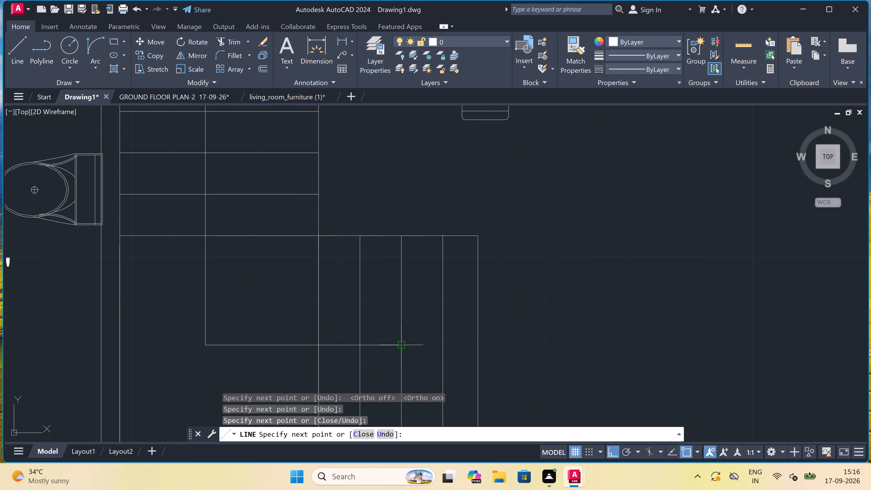
# Draw a triangular arrowhead at the direction line's southern-flight end, with its base on the second tread line and its tip on the third.
pyautogui.press('F8')
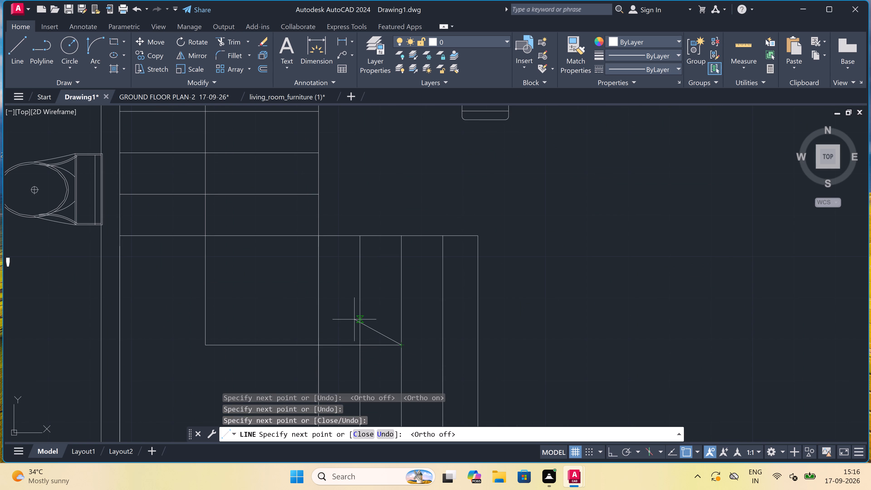
pyautogui.press('F8')
pyautogui.press('F8')
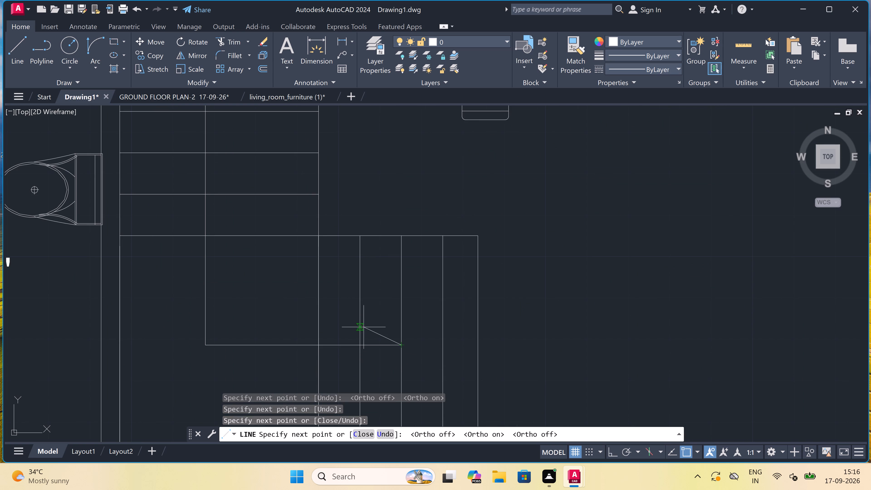
pyautogui.click(360, 326)
pyautogui.press('F8')
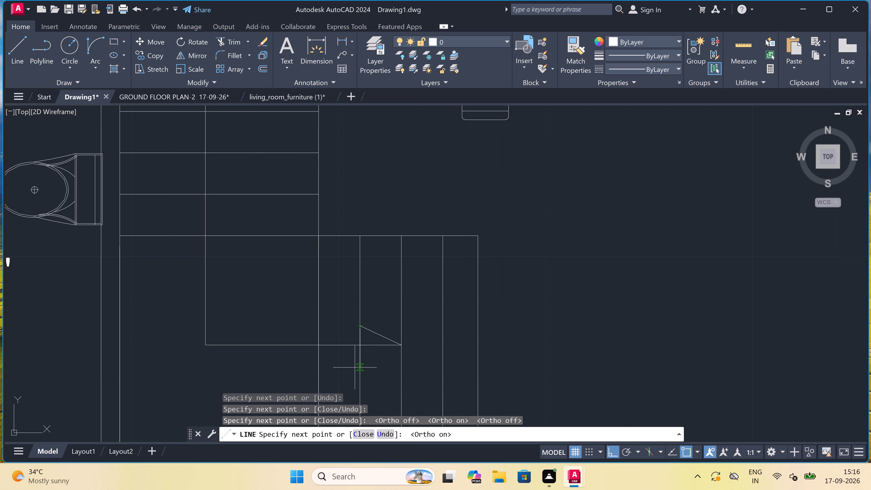
pyautogui.click(360, 368)
pyautogui.press('F8')
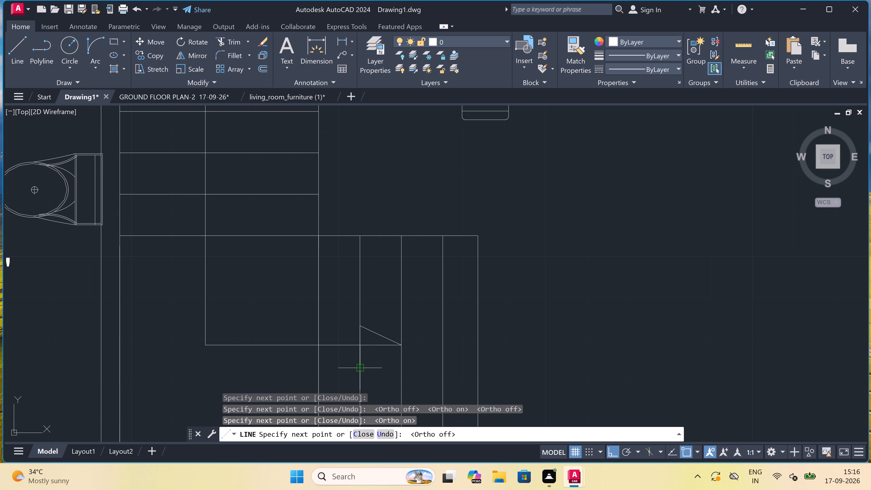
pyautogui.click(402, 347)
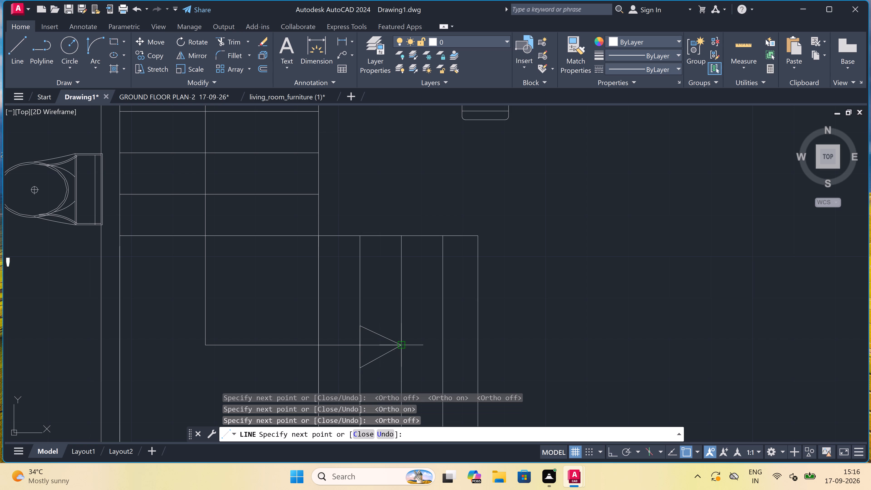
pyautogui.press('Escape')
# Trim away the part of the stair direction line that lies inside the triangular arrowhead.
pyautogui.press('t')
pyautogui.press('r')
pyautogui.press('space')
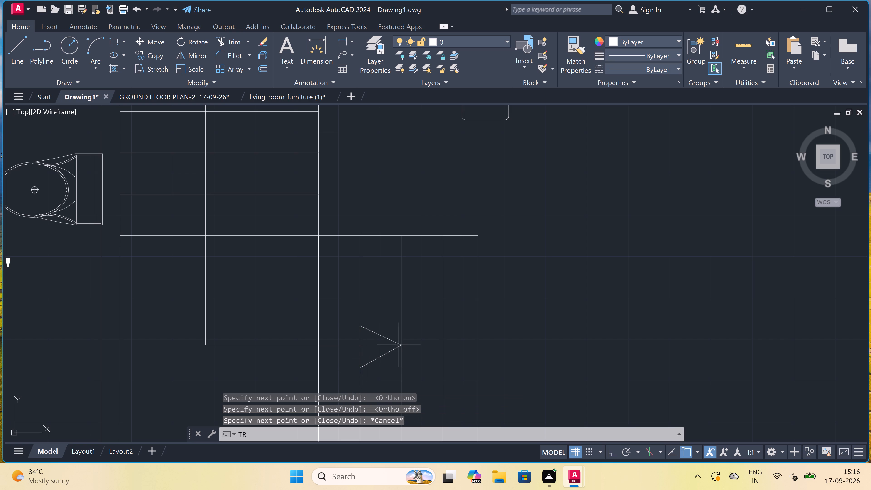
pyautogui.click(374, 348)
pyautogui.click(372, 345)
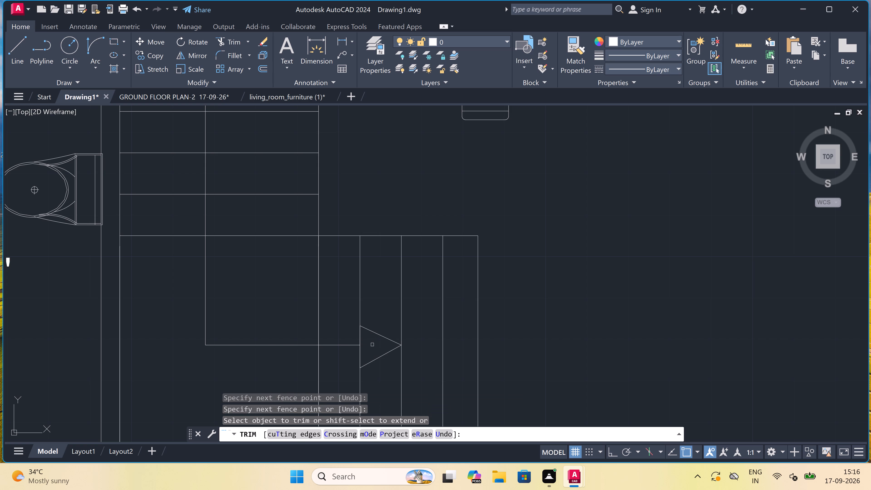
pyautogui.press('Escape')
# Open the recent drawing audi_1.dwg as the source for a car.
pyautogui.scroll(-5, 331, 303)
pyautogui.scroll(-3, 322, 287)
pyautogui.scroll(1, 340, 335)
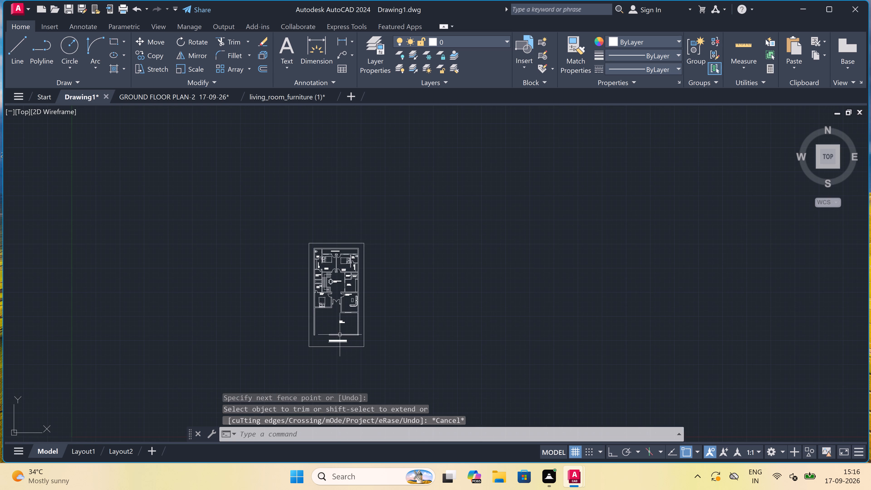
pyautogui.scroll(2, 340, 335)
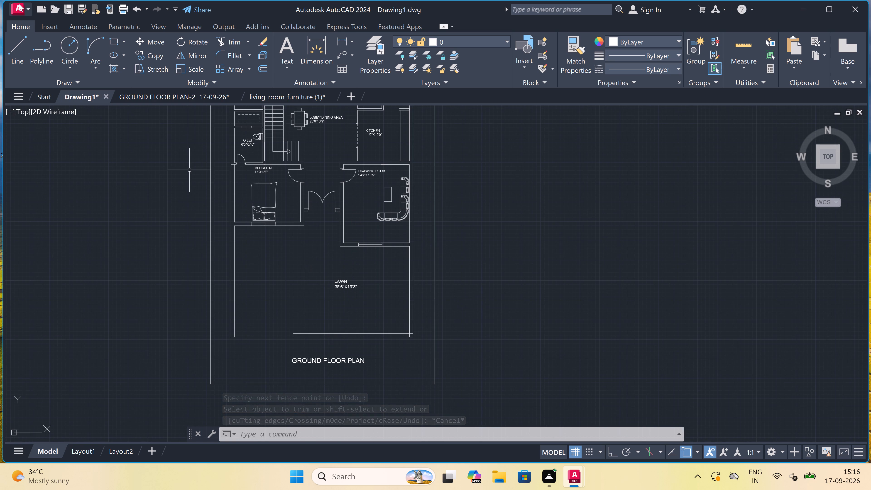
pyautogui.click(19, 4)
pyautogui.scroll(-4, 175, 152)
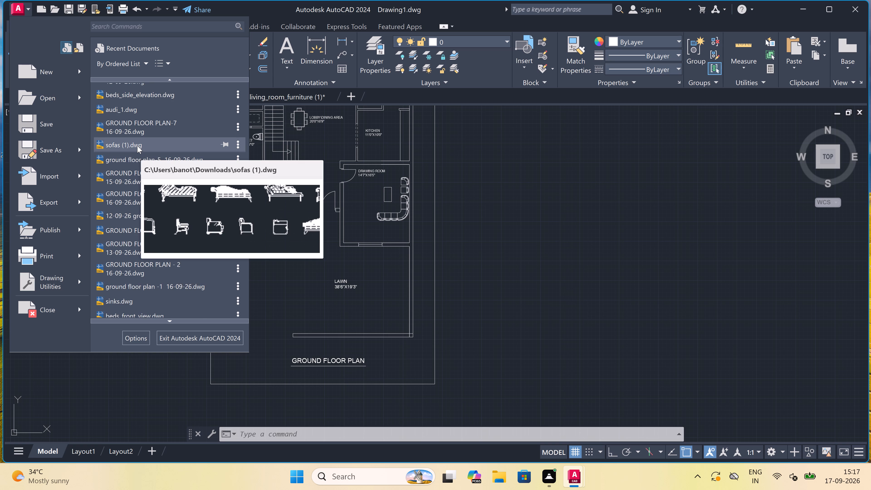
pyautogui.scroll(3, 137, 146)
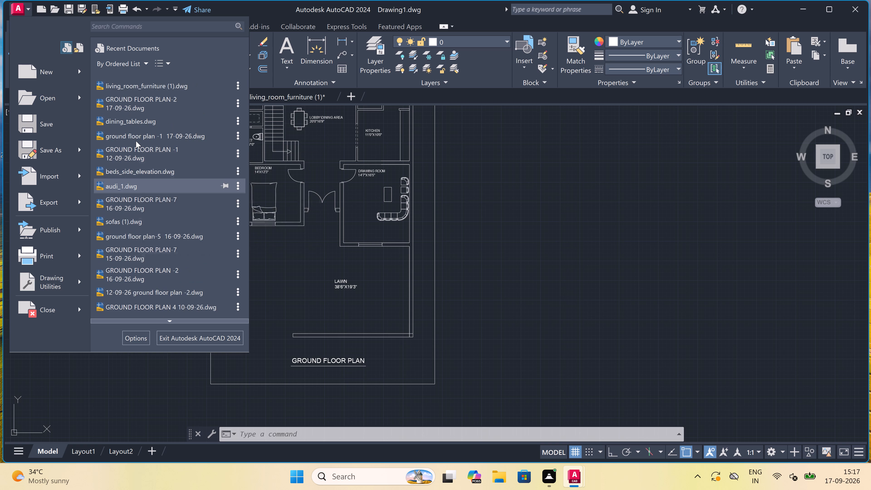
pyautogui.doubleClick(132, 186)
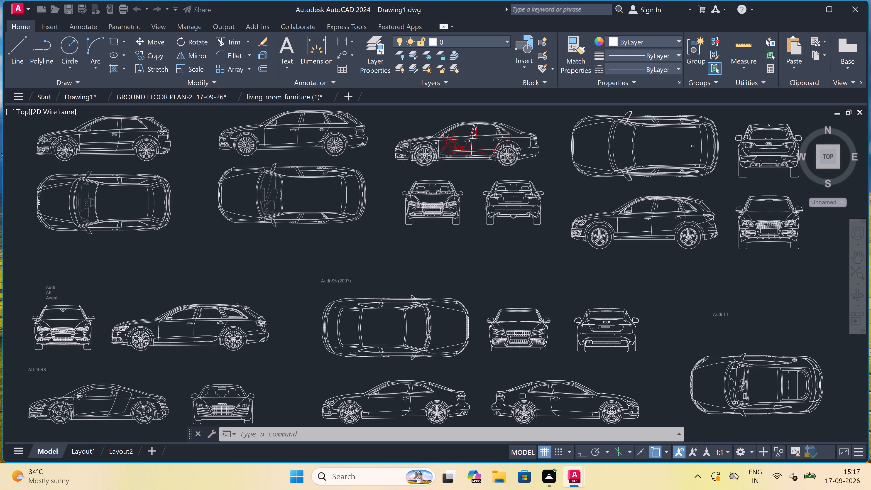
# Copy the Audi S5 (2007) top view from audi_1 and paste it into Drawing1, east of the floor plan.
pyautogui.scroll(-2, 313, 237)
pyautogui.scroll(1, 365, 277)
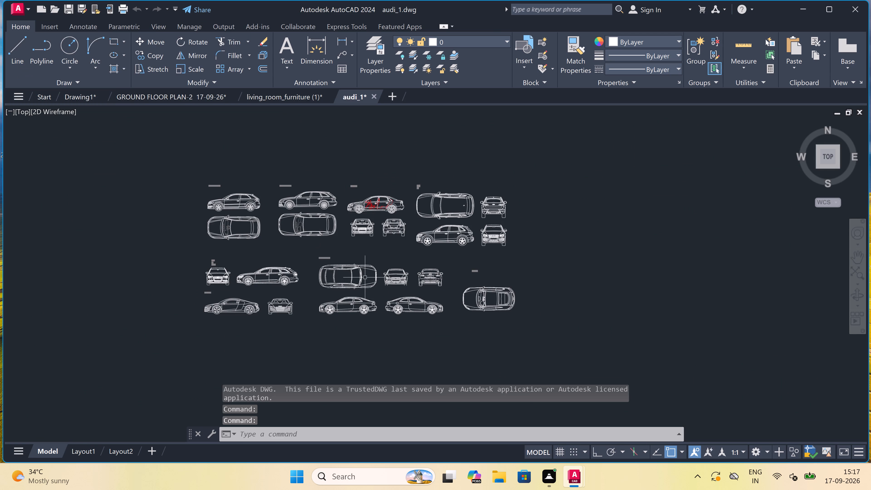
pyautogui.scroll(1, 365, 277)
pyautogui.moveTo(411, 239); pyautogui.dragTo(407, 245)
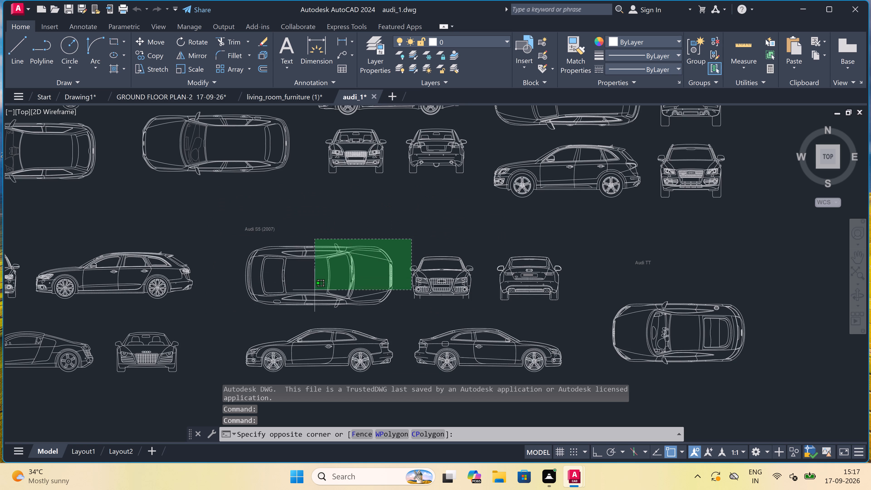
pyautogui.click(213, 311)
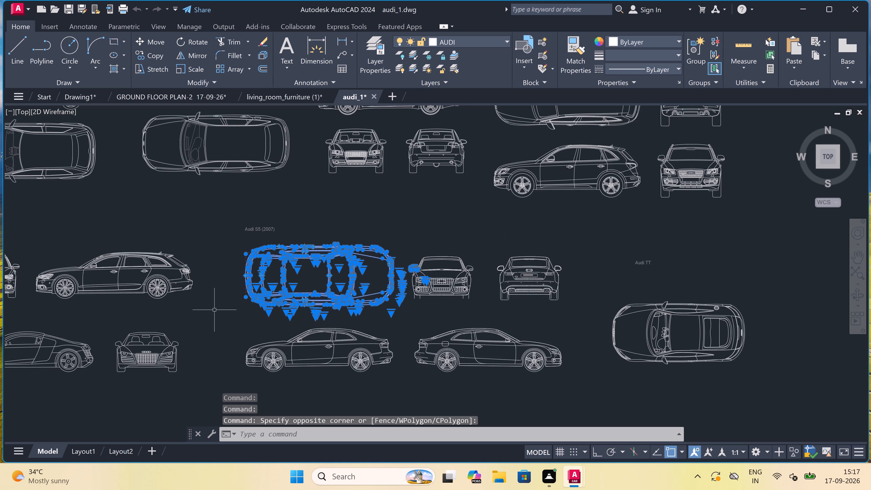
pyautogui.hotkey('ctrl', 'c')
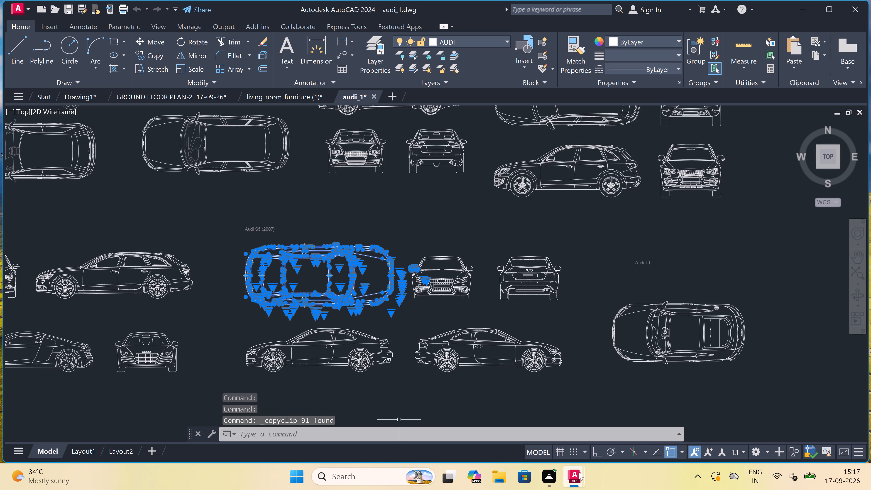
pyautogui.click(369, 442)
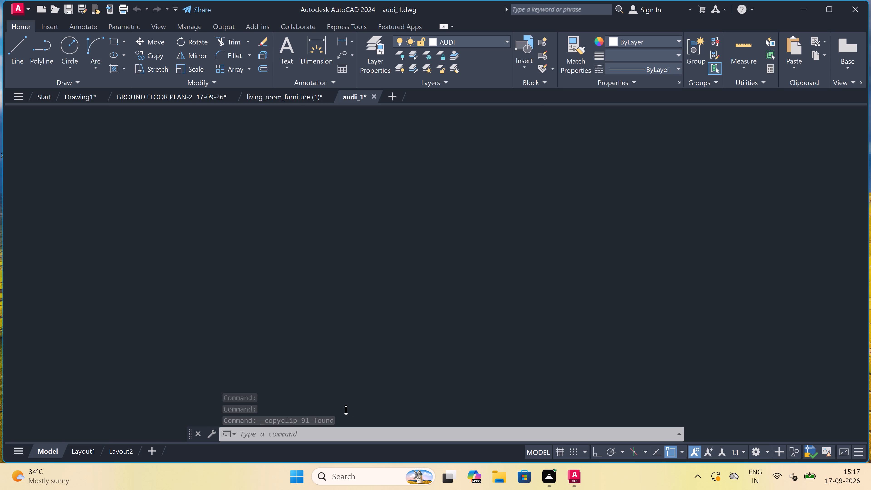
pyautogui.hotkey('ctrl', 'v')
pyautogui.scroll(-5, 252, 297)
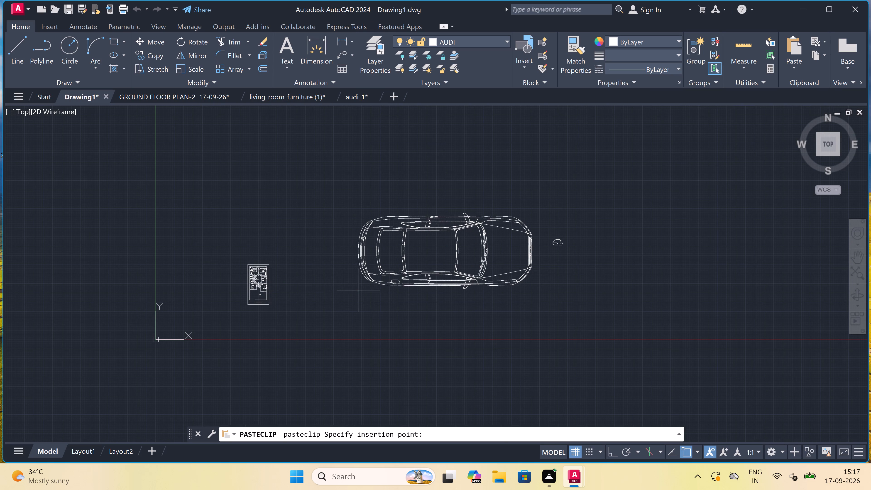
pyautogui.click(358, 290)
# Erase the small stray fragment pasted along with the car, just east of its front end.
pyautogui.moveTo(566, 228); pyautogui.dragTo(566, 232)
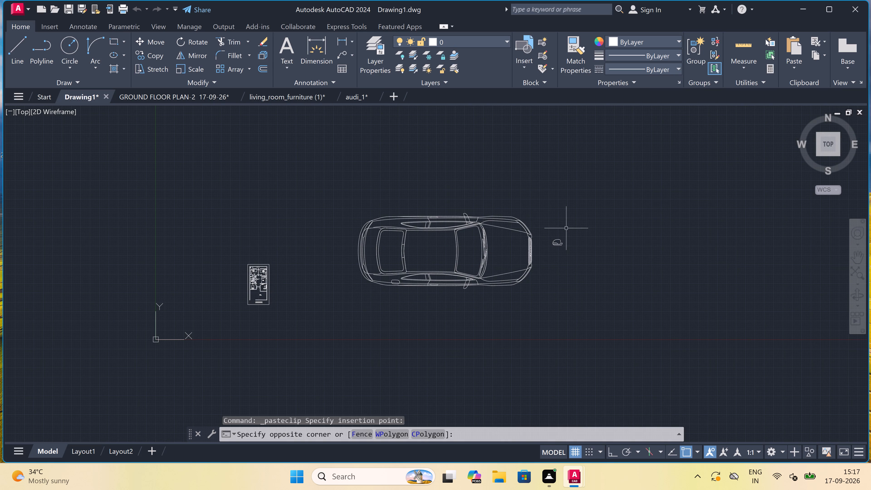
pyautogui.click(549, 280)
pyautogui.press('Delete')
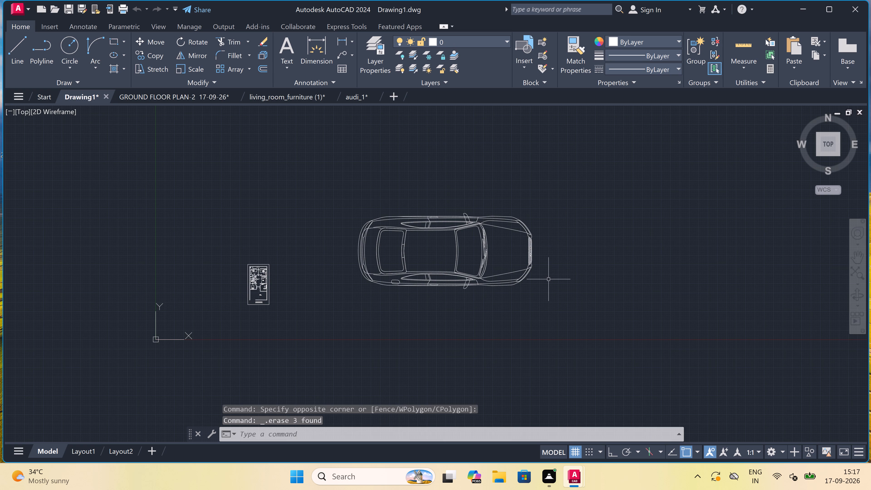
# Scale the whole car down freehand to about one-eleventh of its size, from a base point inside its roof.
pyautogui.moveTo(571, 193); pyautogui.dragTo(568, 196)
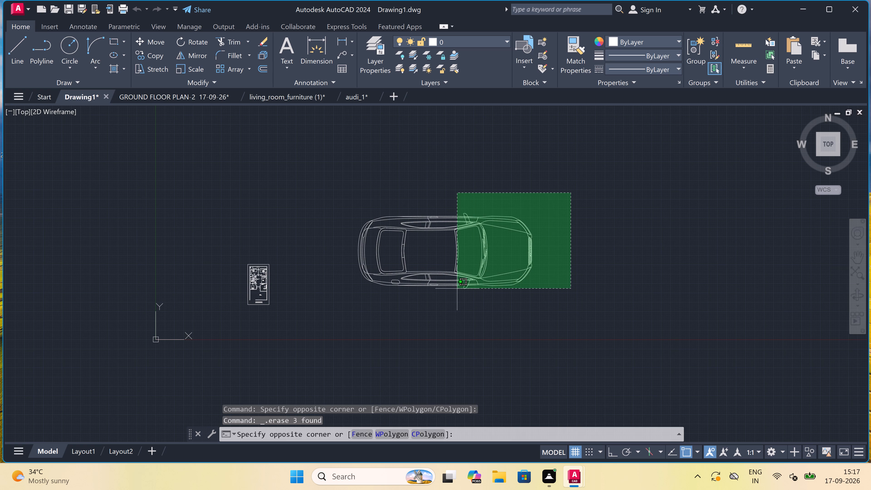
pyautogui.click(343, 304)
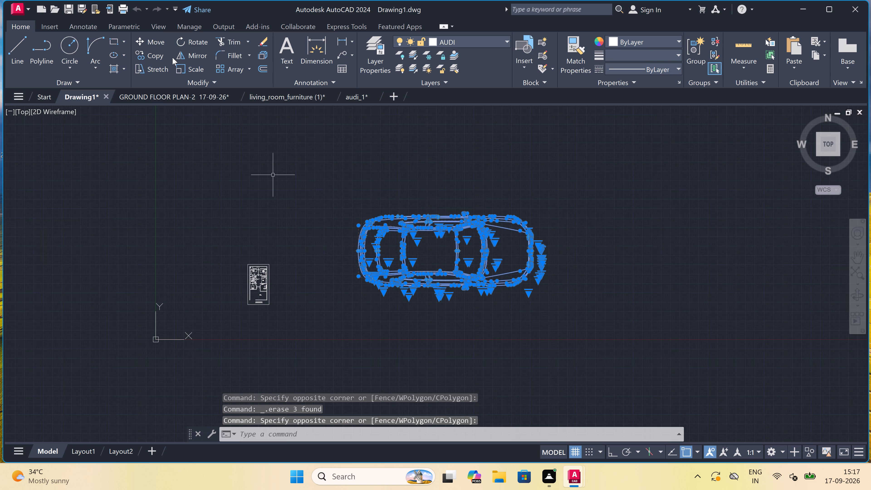
pyautogui.click(178, 62)
pyautogui.click(182, 66)
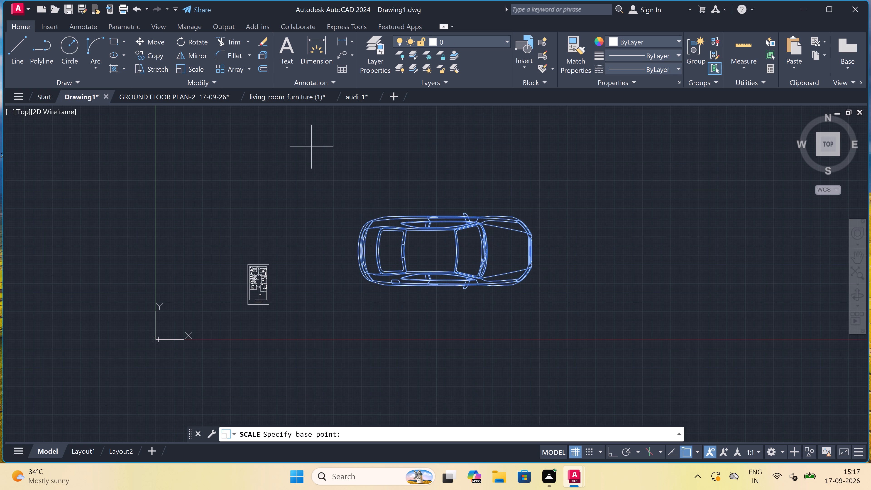
pyautogui.scroll(2, 502, 228)
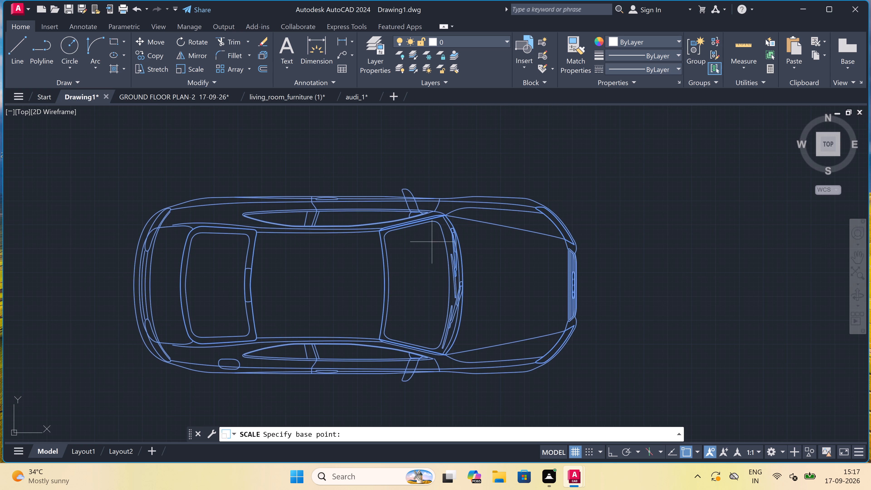
pyautogui.click(339, 258)
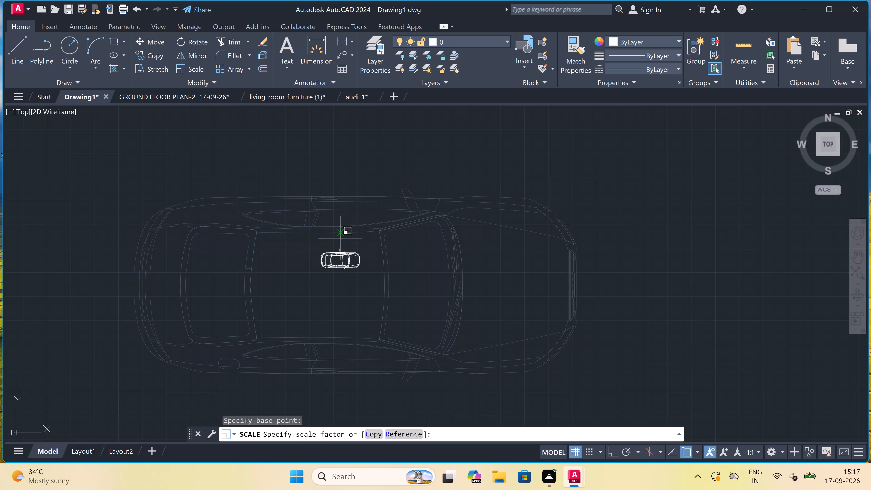
pyautogui.click(340, 239)
# Move the reduced car to the empty area just west of the plan's border, level with the lawn.
pyautogui.moveTo(416, 238); pyautogui.dragTo(413, 238)
pyautogui.click(156, 296)
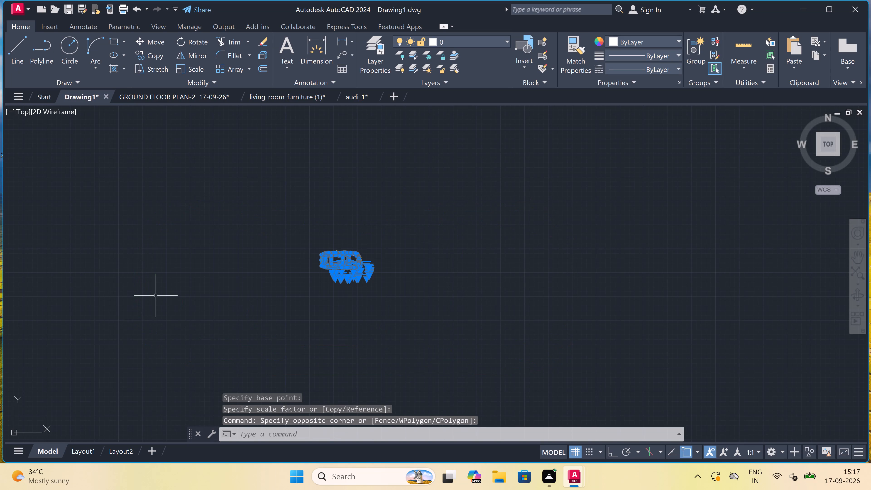
pyautogui.click(147, 41)
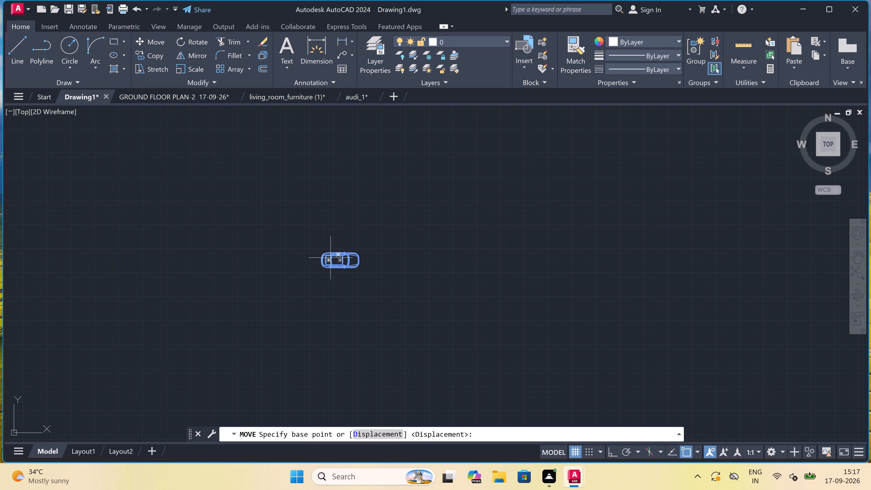
pyautogui.moveTo(331, 257); pyautogui.dragTo(329, 260)
pyautogui.scroll(-6, 235, 267)
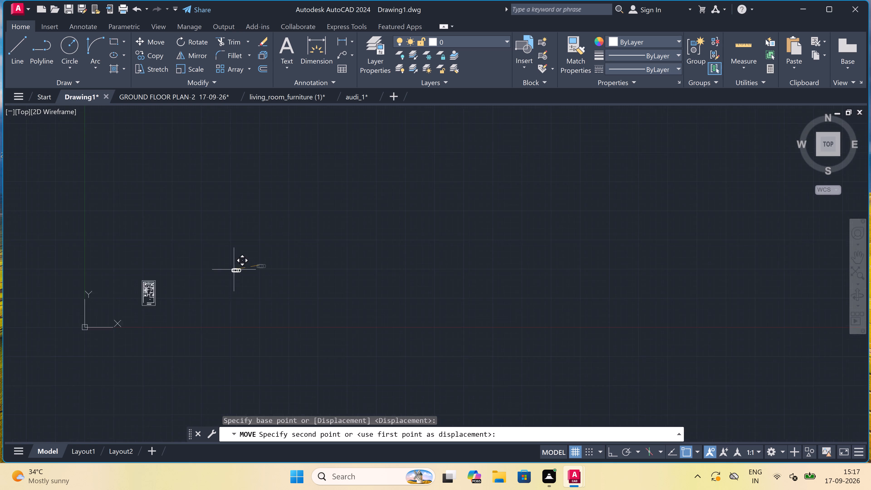
pyautogui.scroll(4, 198, 285)
pyautogui.scroll(3, 205, 262)
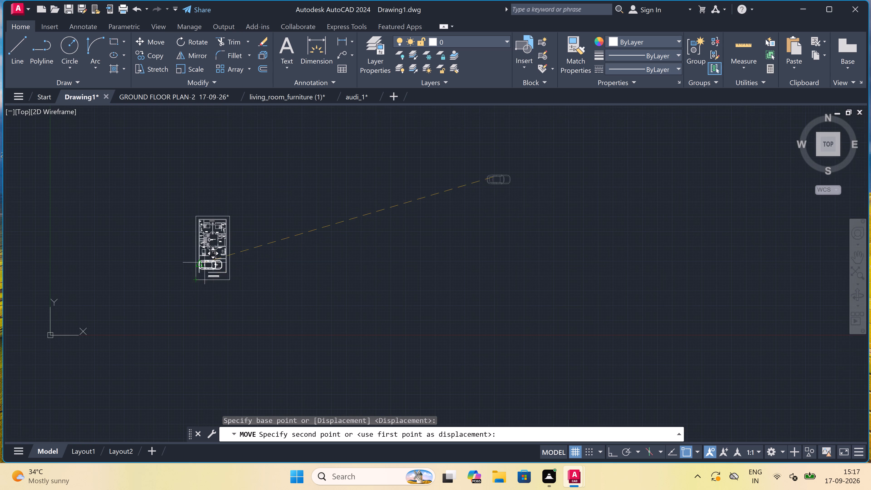
pyautogui.scroll(1, 202, 251)
pyautogui.scroll(-2, 148, 261)
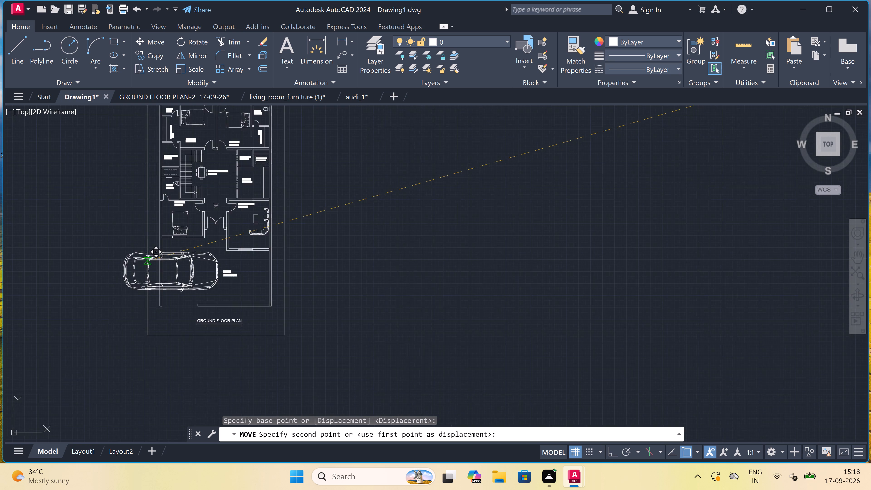
pyautogui.scroll(-1, 110, 261)
pyautogui.scroll(1, 91, 262)
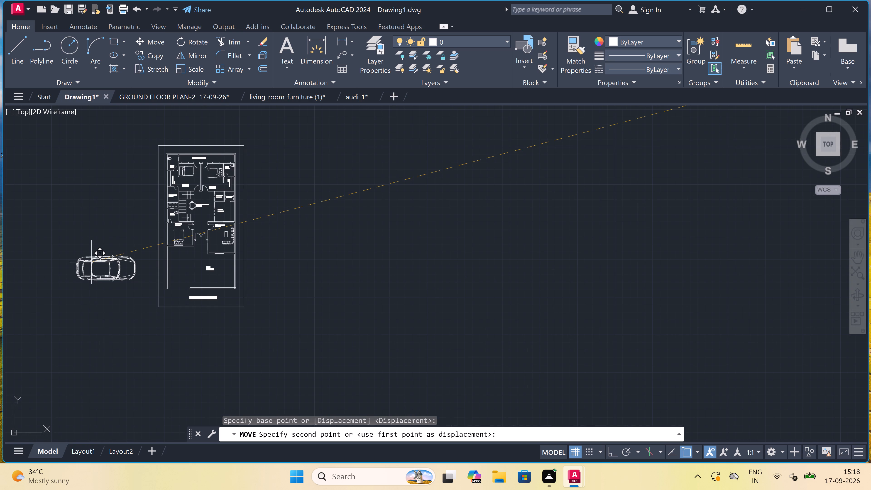
pyautogui.scroll(1, 91, 262)
pyautogui.click(91, 261)
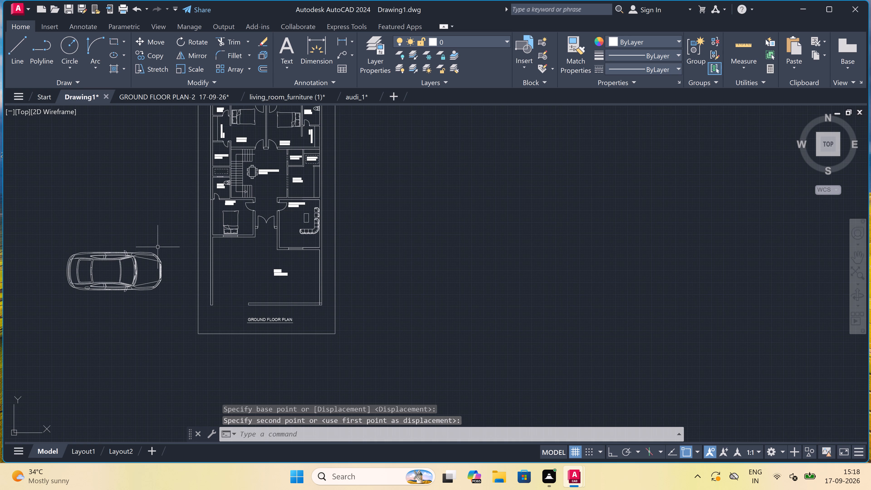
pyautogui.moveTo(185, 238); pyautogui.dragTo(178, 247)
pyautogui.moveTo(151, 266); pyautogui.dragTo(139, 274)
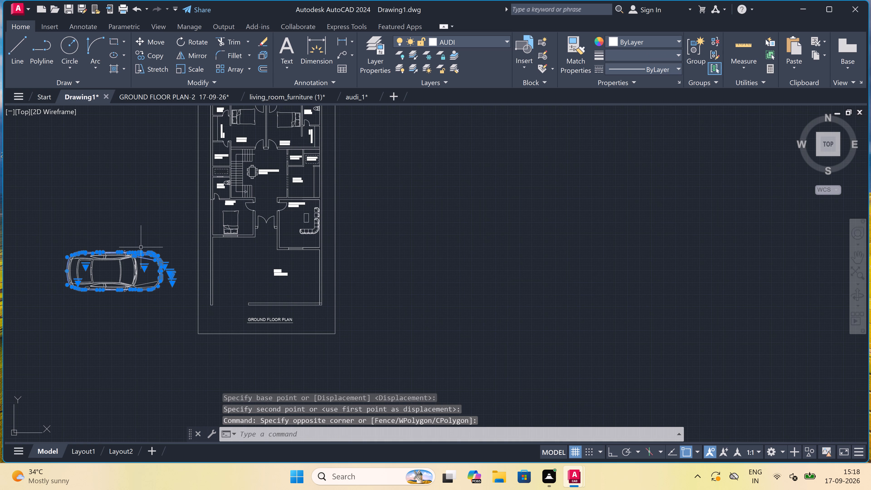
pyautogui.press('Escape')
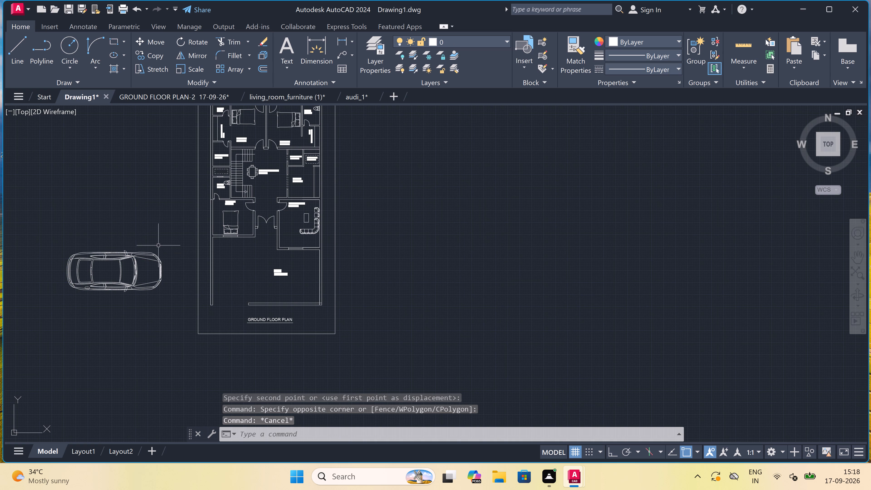
# Scale the whole car down freehand to about half its size, from a base point inside its roof.
pyautogui.moveTo(170, 241); pyautogui.dragTo(166, 249)
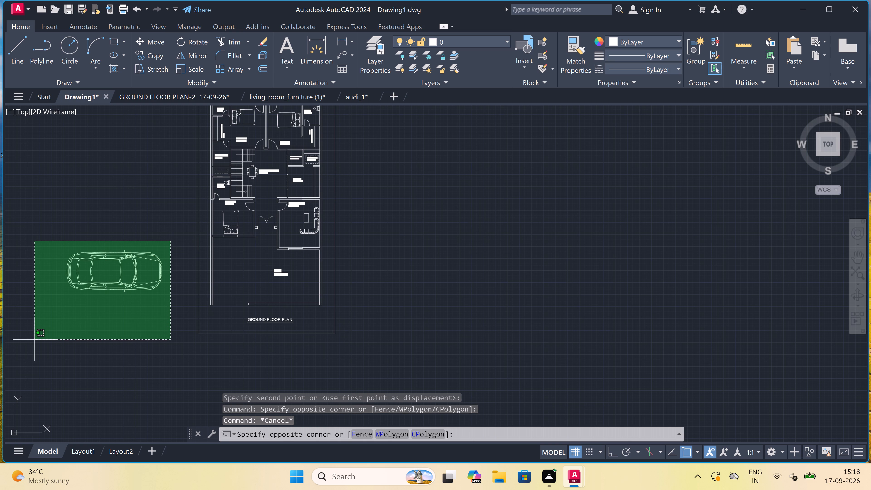
pyautogui.click(17, 331)
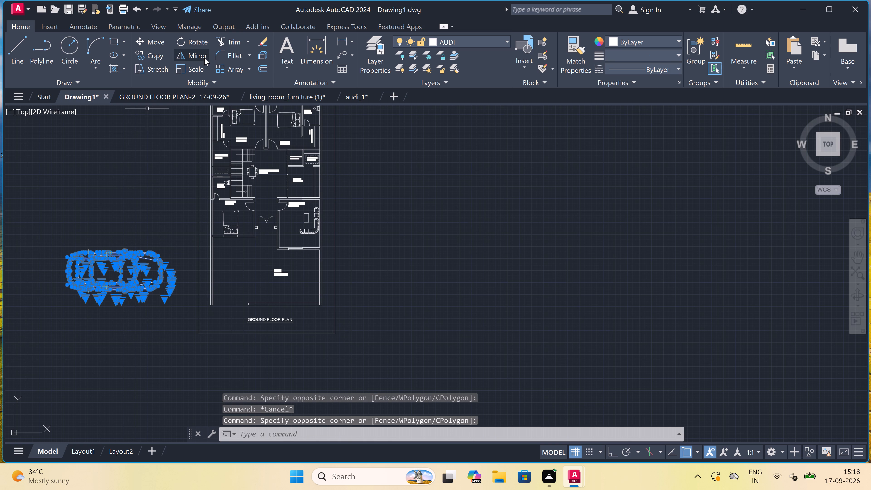
pyautogui.click(179, 64)
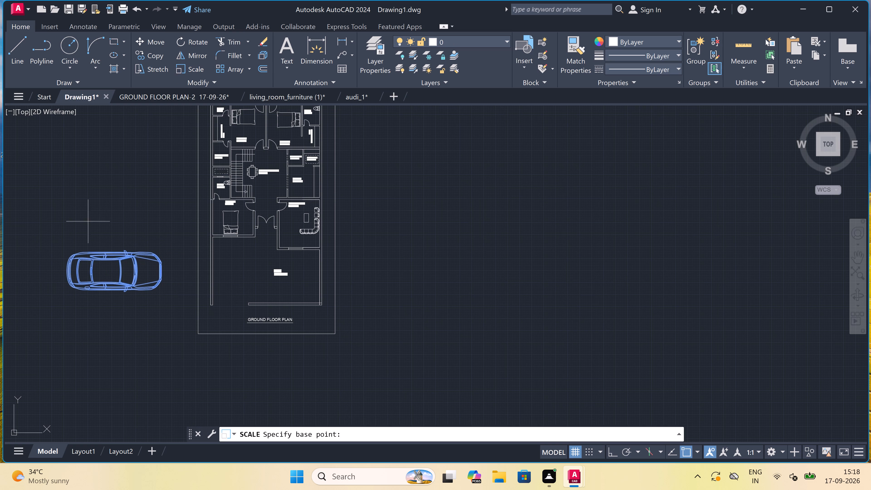
pyautogui.click(99, 268)
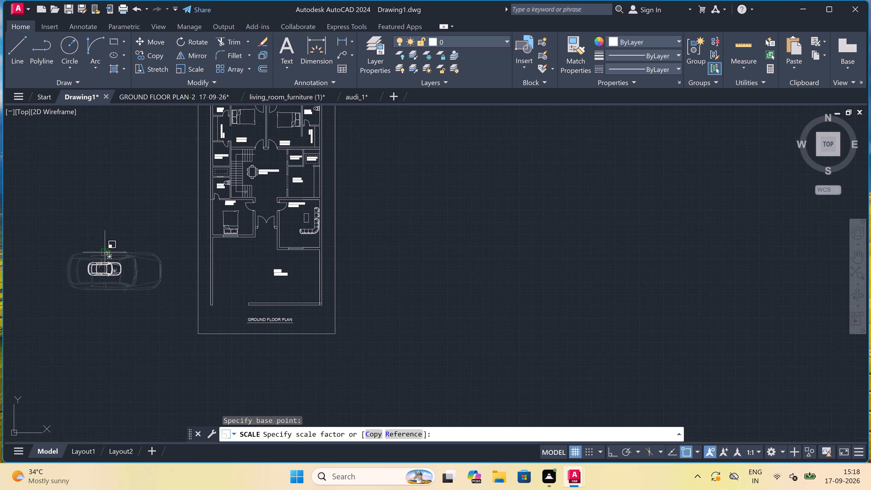
pyautogui.click(105, 245)
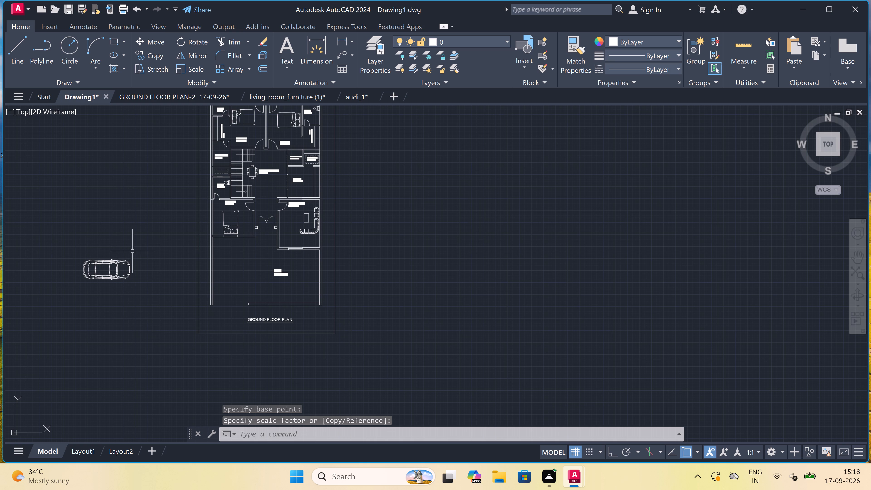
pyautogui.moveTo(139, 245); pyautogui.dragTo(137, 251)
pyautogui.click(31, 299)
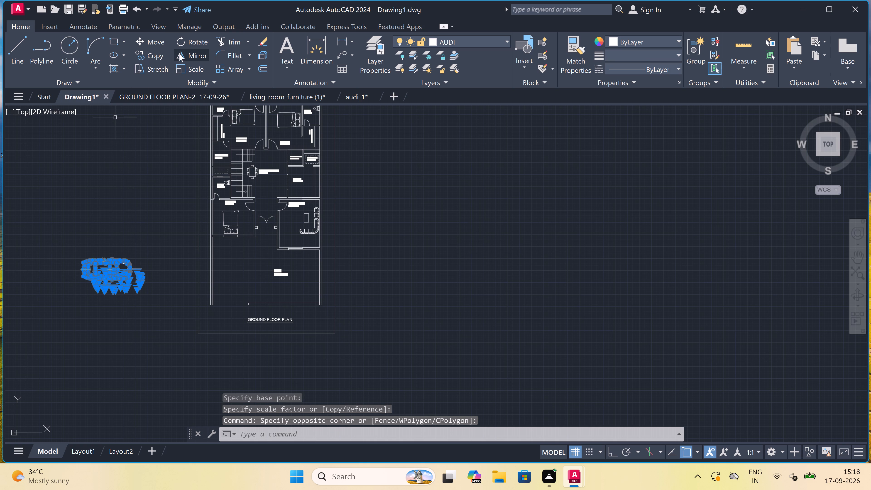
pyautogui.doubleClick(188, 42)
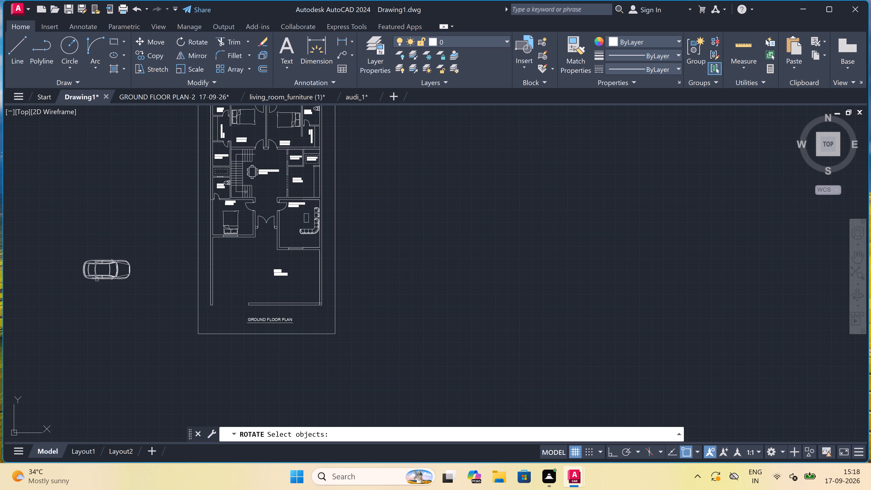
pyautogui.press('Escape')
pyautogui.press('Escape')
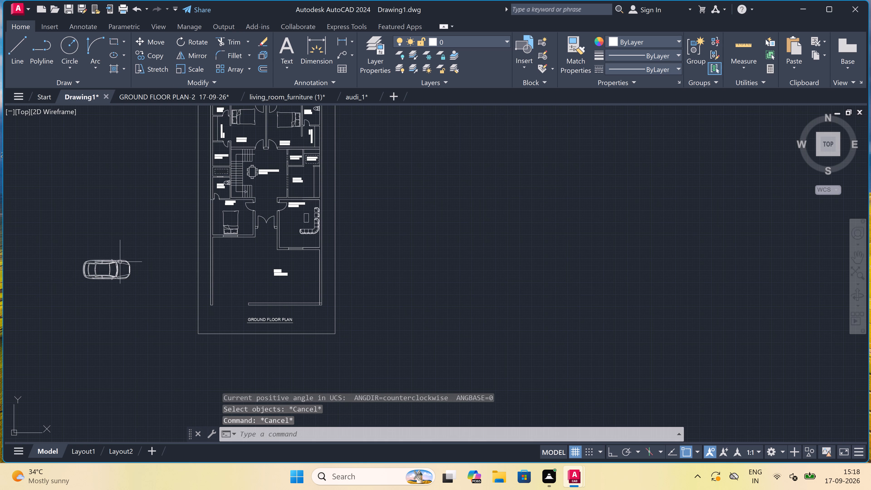
# Rotate the whole car 90° counterclockwise about a point inside its roof, with Ortho on, so its front faces north.
pyautogui.moveTo(140, 245); pyautogui.dragTo(138, 252)
pyautogui.click(22, 317)
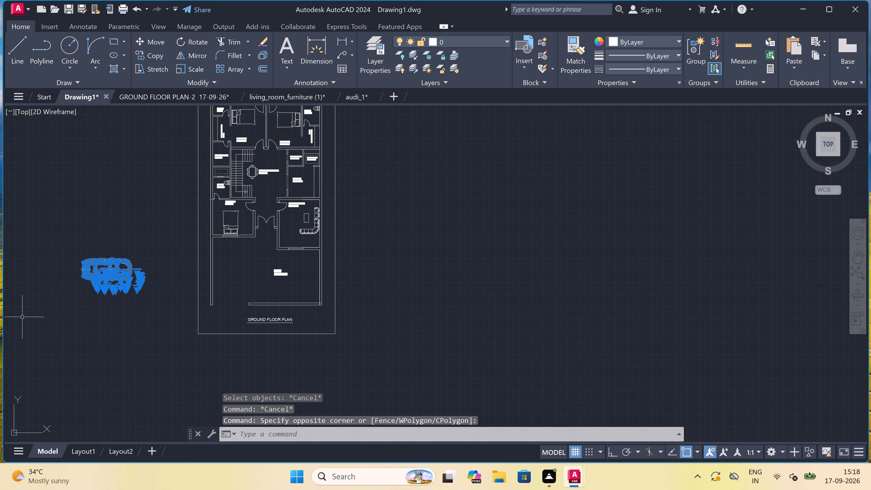
pyautogui.click(197, 39)
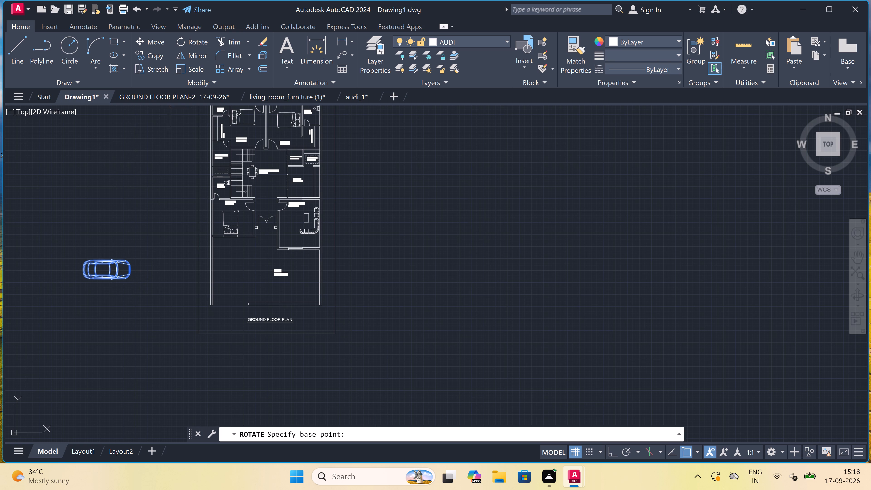
pyautogui.click(103, 270)
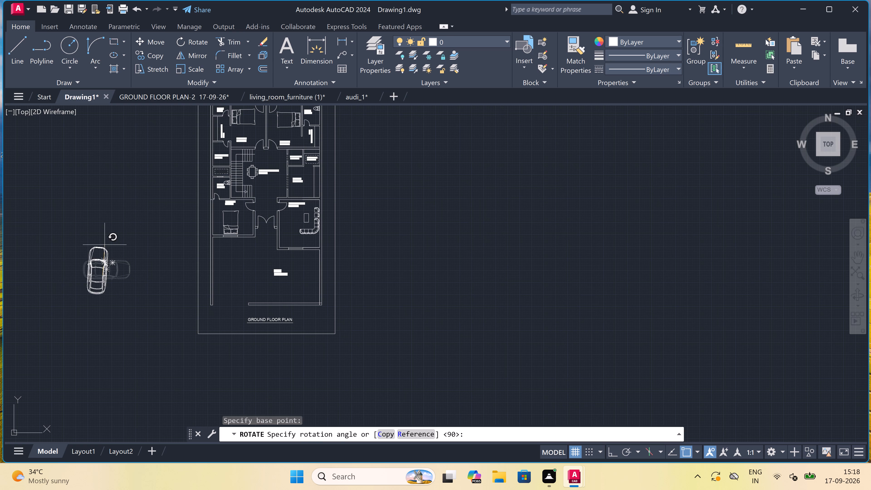
pyautogui.press('F8')
pyautogui.click(105, 233)
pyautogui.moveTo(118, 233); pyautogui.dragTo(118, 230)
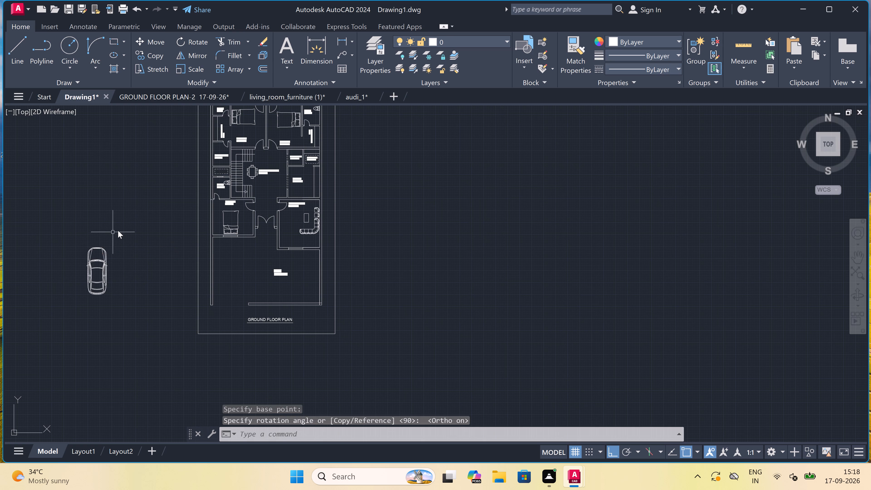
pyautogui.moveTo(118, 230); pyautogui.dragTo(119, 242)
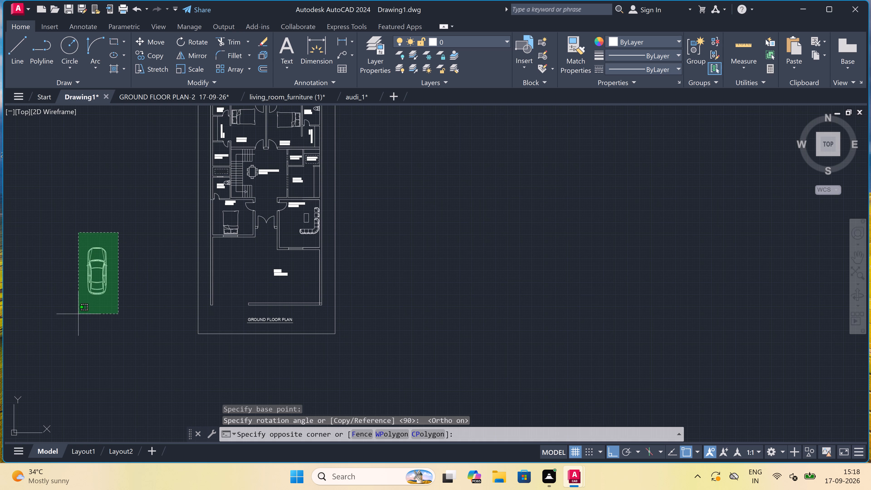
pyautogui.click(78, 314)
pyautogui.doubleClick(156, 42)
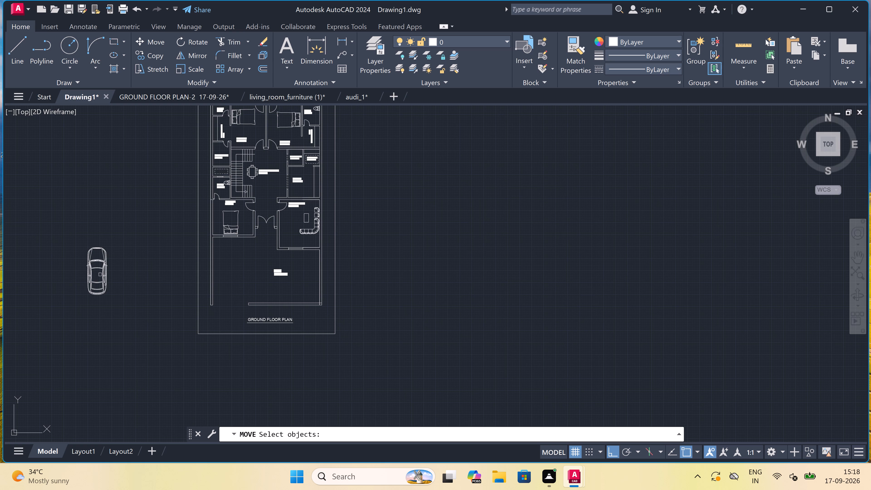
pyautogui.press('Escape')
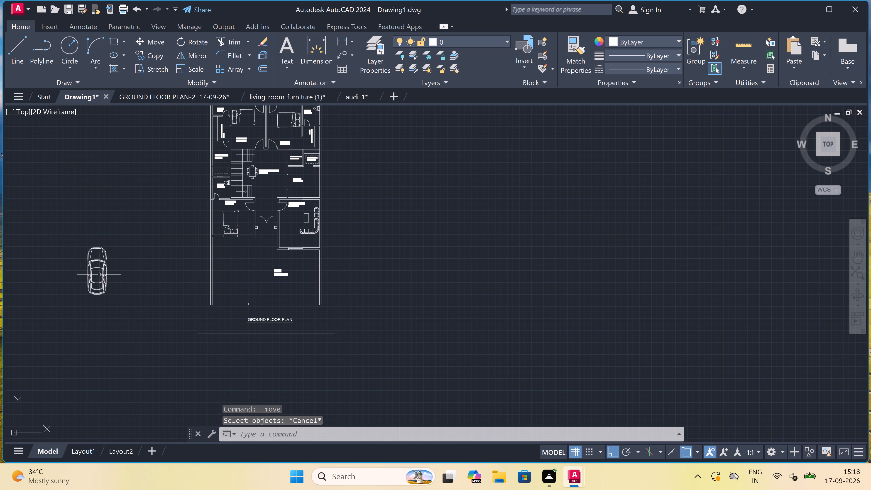
# Move the whole car with Ortho off into the west part of the lawn, between the west boundary wall and the LAWN label.
pyautogui.moveTo(133, 229); pyautogui.dragTo(124, 238)
pyautogui.click(1, 351)
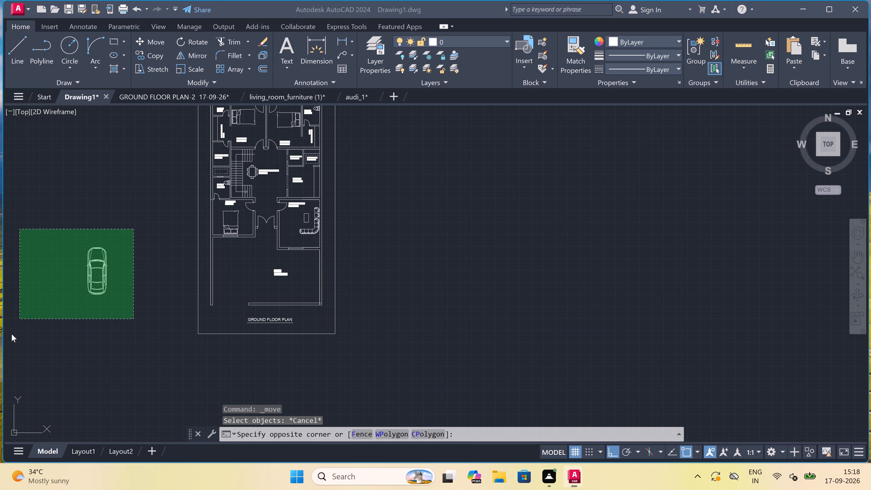
pyautogui.click(155, 38)
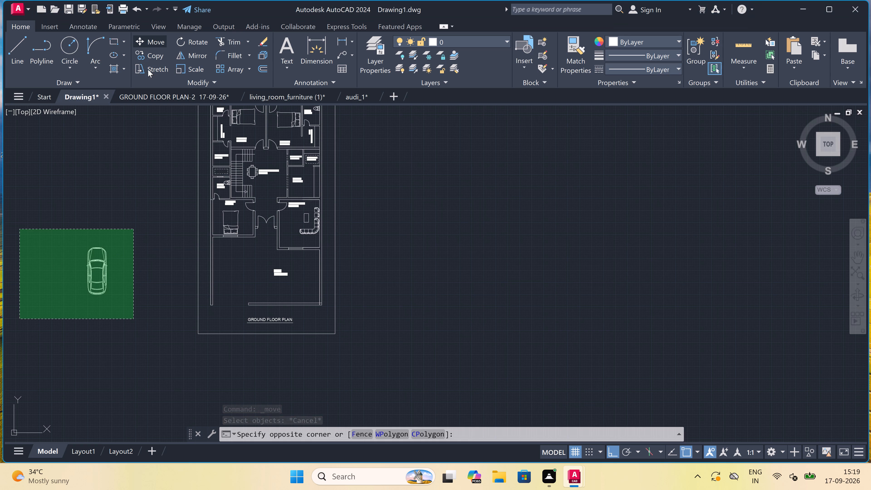
pyautogui.click(73, 311)
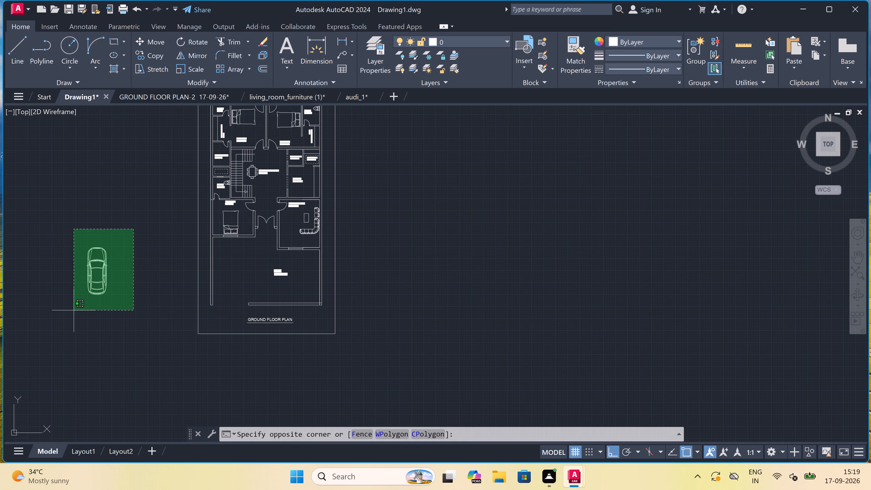
pyautogui.click(151, 41)
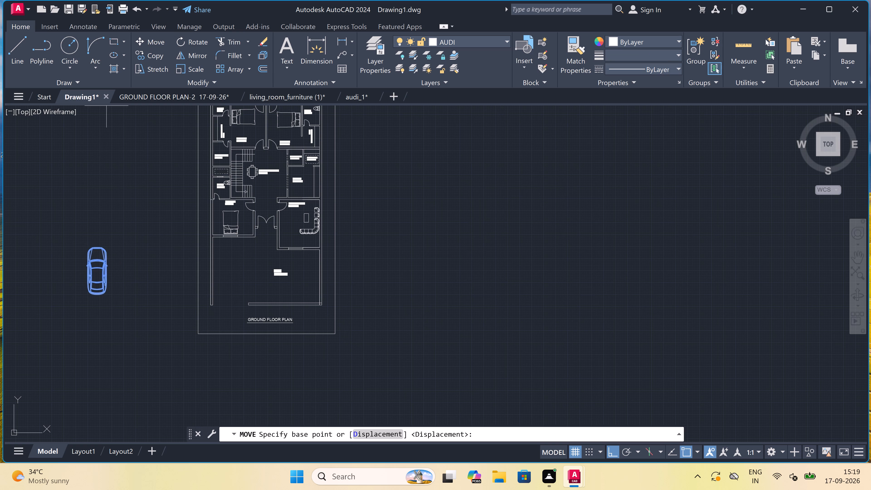
pyautogui.click(94, 276)
pyautogui.press('F8')
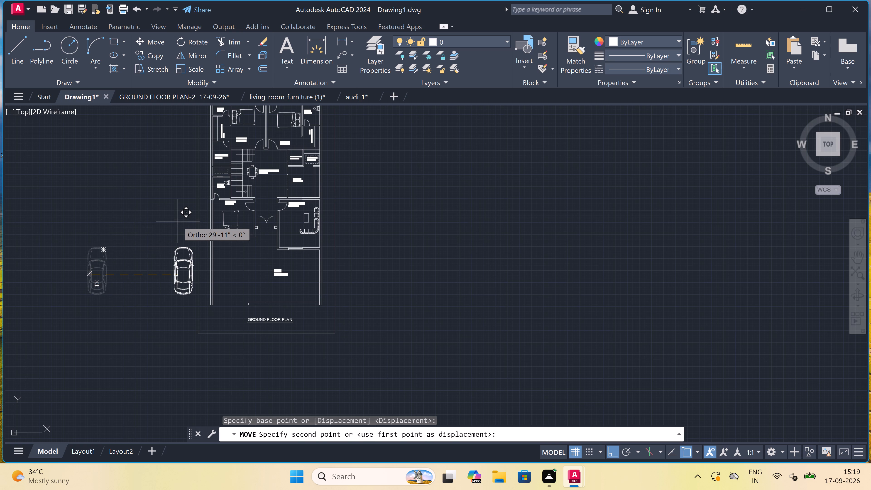
pyautogui.scroll(2, 211, 268)
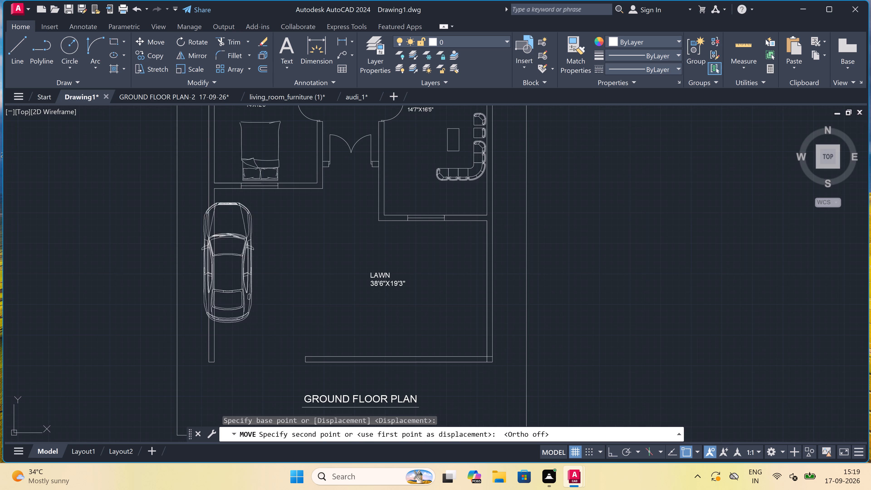
pyautogui.click(260, 280)
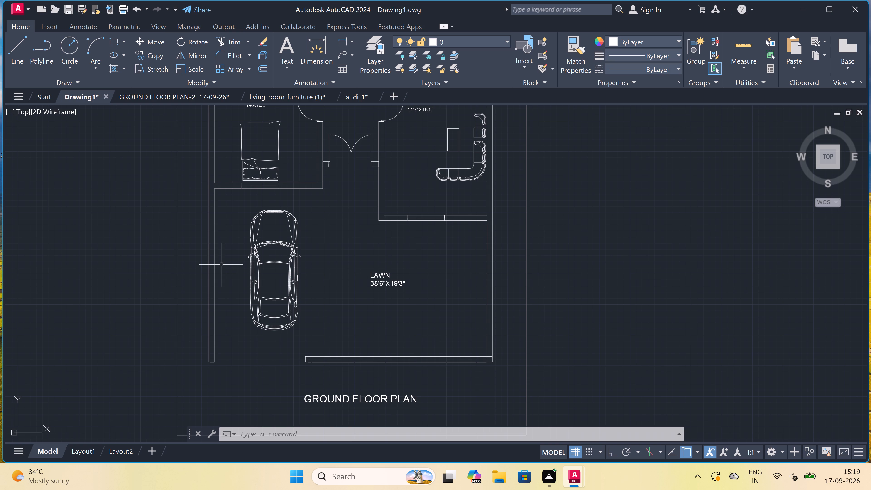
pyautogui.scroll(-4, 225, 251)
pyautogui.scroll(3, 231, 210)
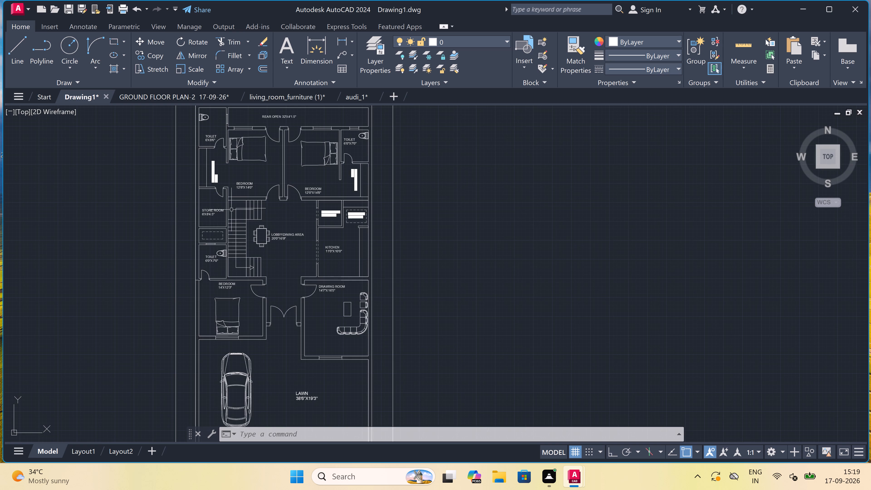
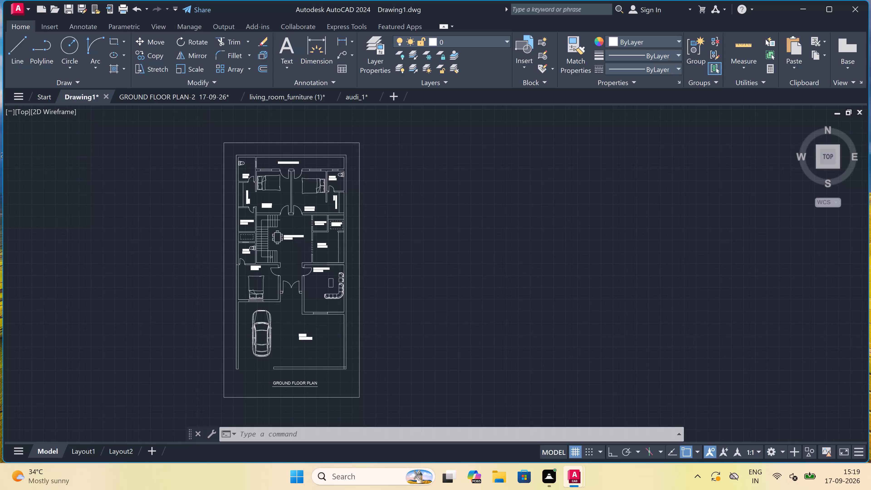
# Look over the ground floor plan's overall layout, sheet border and room labels.
pyautogui.scroll(-1, 274, 166)
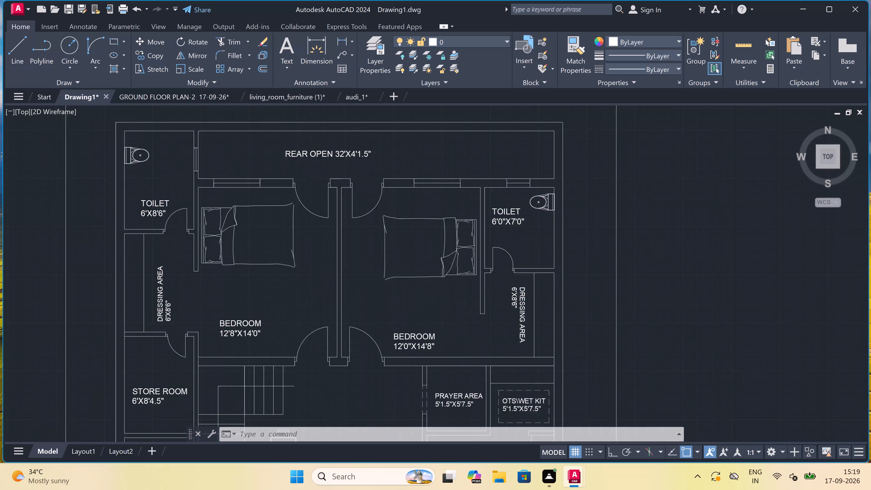
pyautogui.scroll(-2, 274, 166)
pyautogui.scroll(1, 274, 166)
pyautogui.scroll(-2, 274, 166)
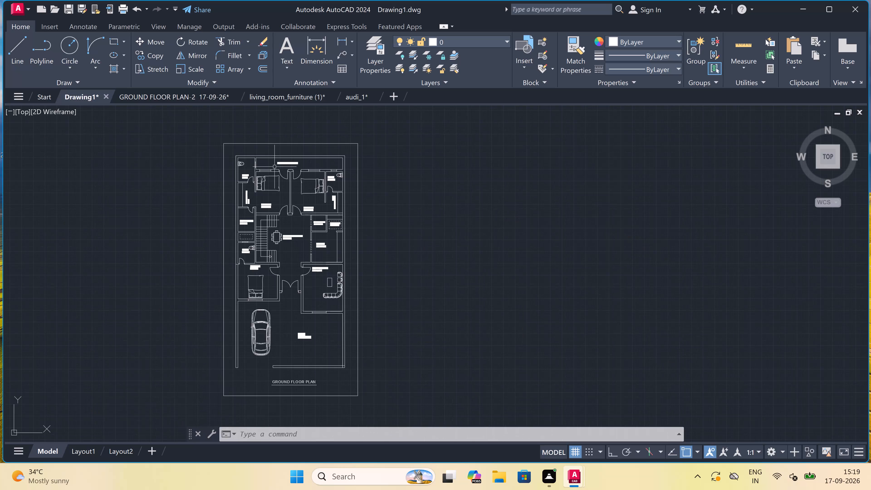
pyautogui.scroll(1, 274, 167)
pyautogui.scroll(-1, 274, 167)
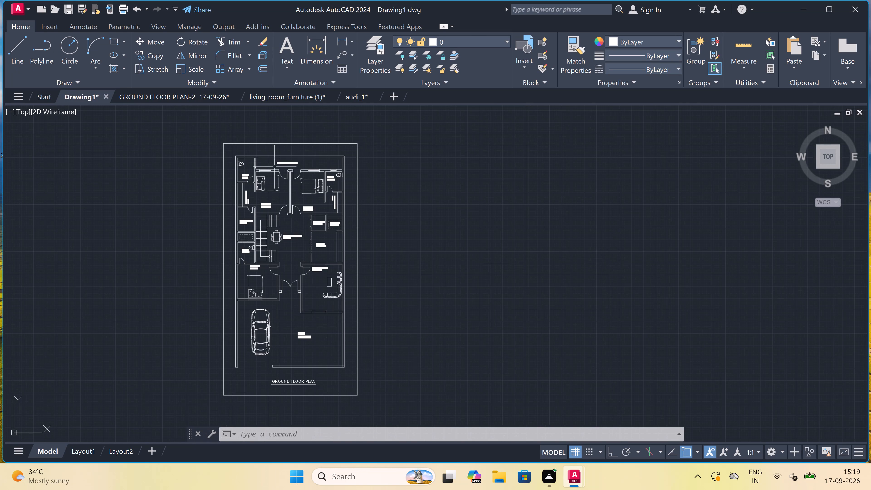
pyautogui.scroll(1, 274, 167)
pyautogui.scroll(-1, 127, 194)
pyautogui.scroll(1, 127, 194)
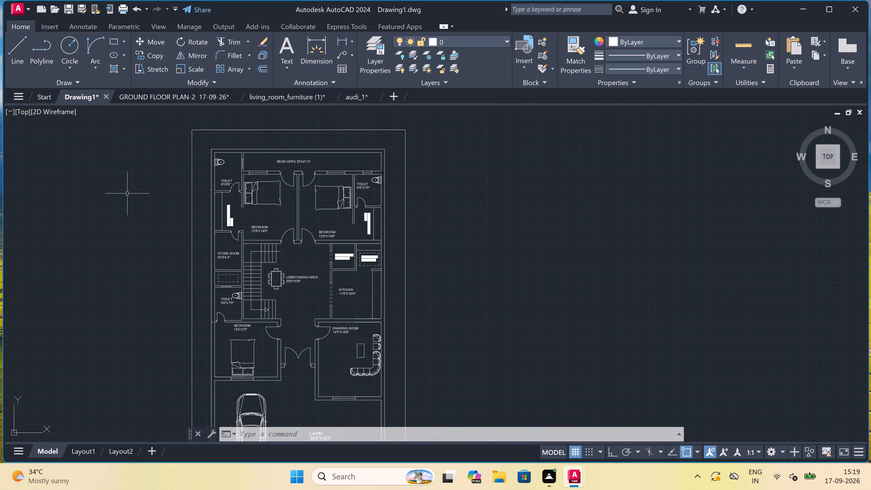
pyautogui.scroll(-1, 129, 194)
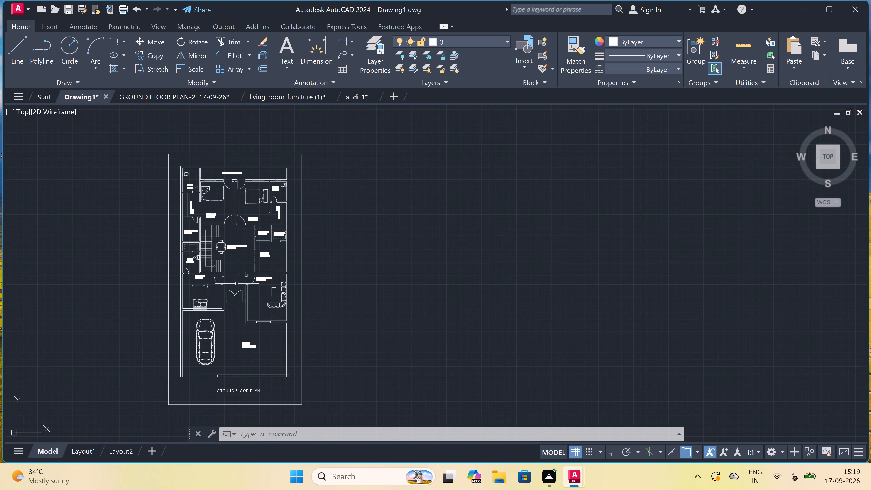
pyautogui.scroll(1, 237, 282)
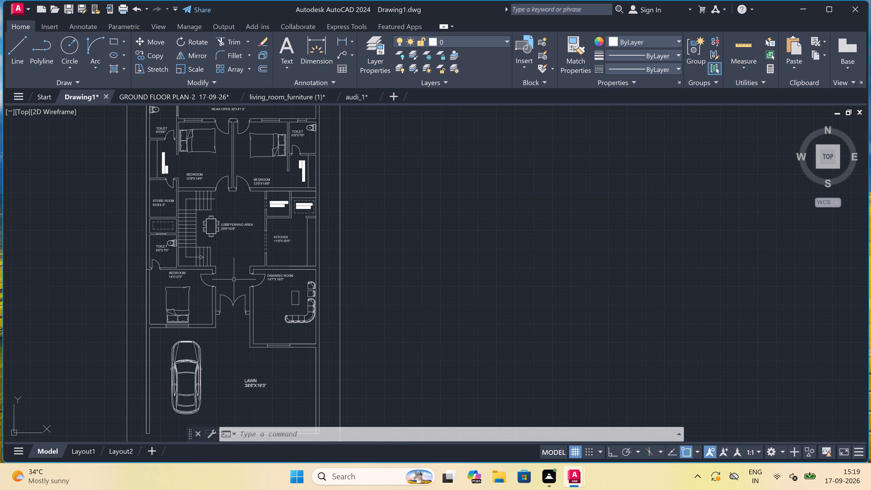
# Set up a single-sheet plot with the DWG To PDF.pc3 plotter and ISO A4 (297.00 x 210.00 MM) paper.
pyautogui.hotkey('ctrl', 'p')
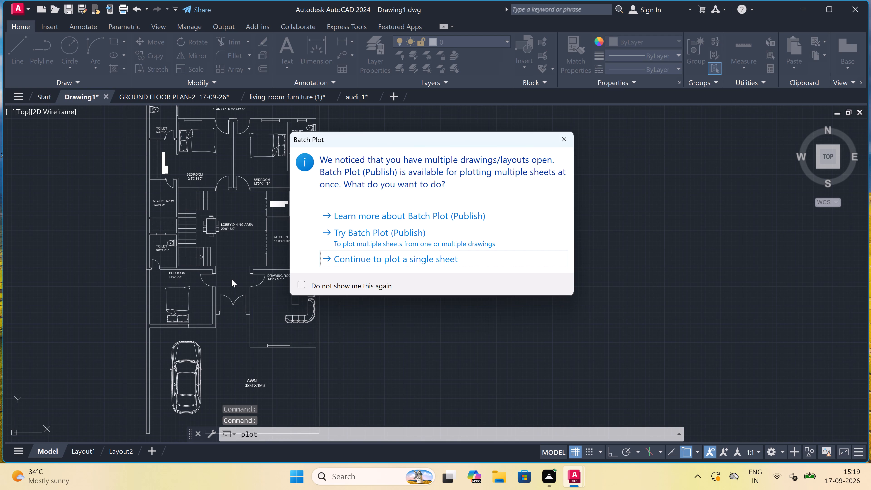
pyautogui.press('Escape')
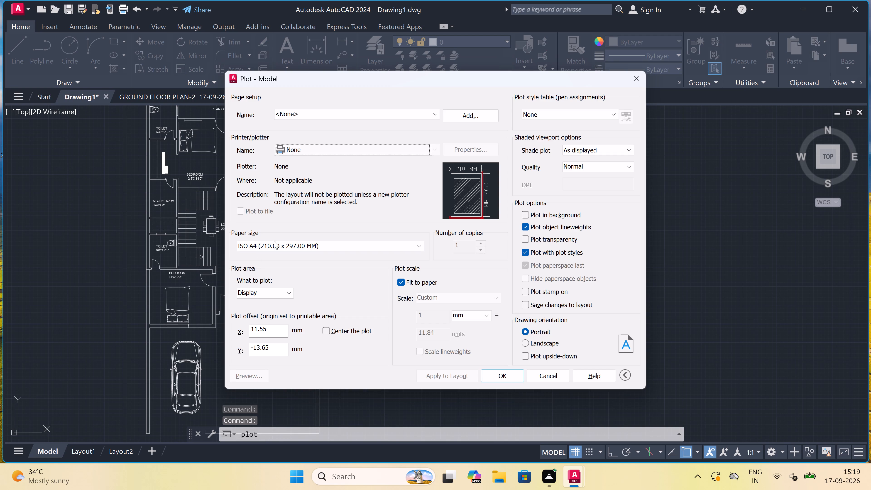
pyautogui.click(318, 151)
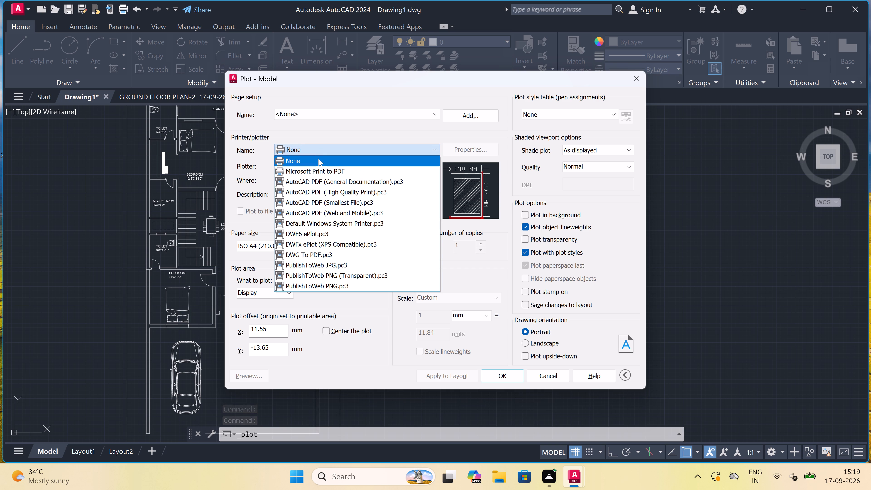
pyautogui.doubleClick(319, 251)
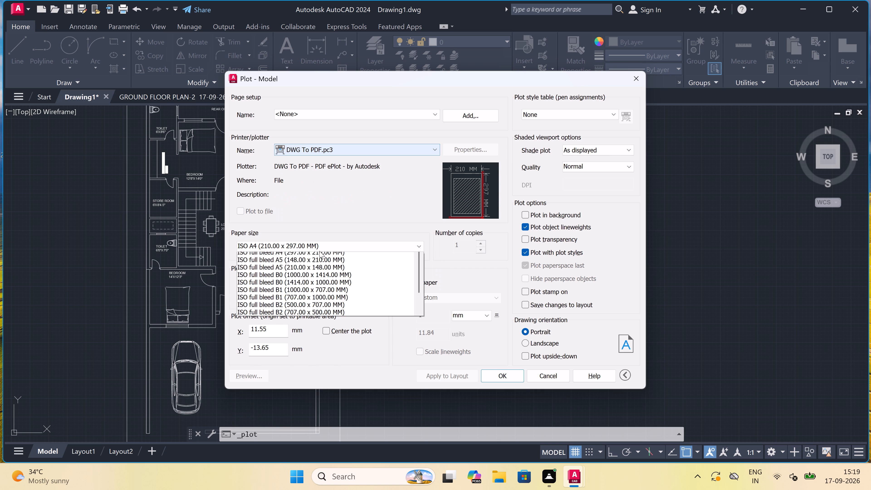
pyautogui.click(273, 262)
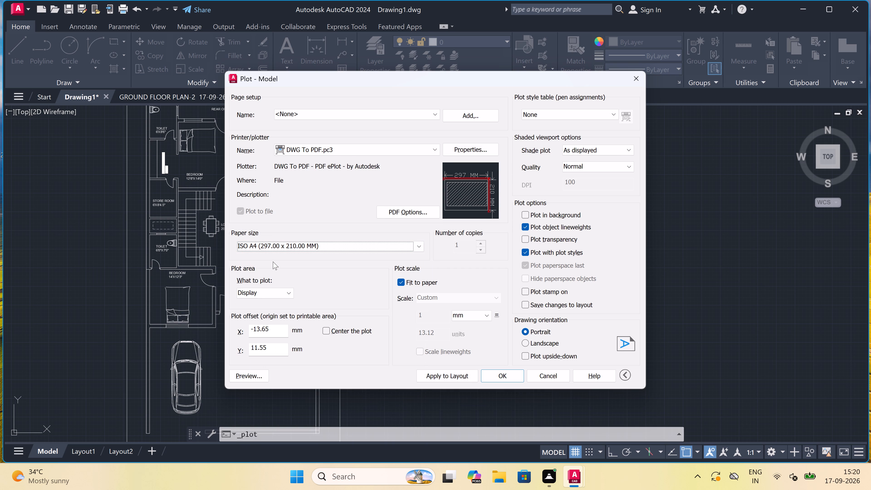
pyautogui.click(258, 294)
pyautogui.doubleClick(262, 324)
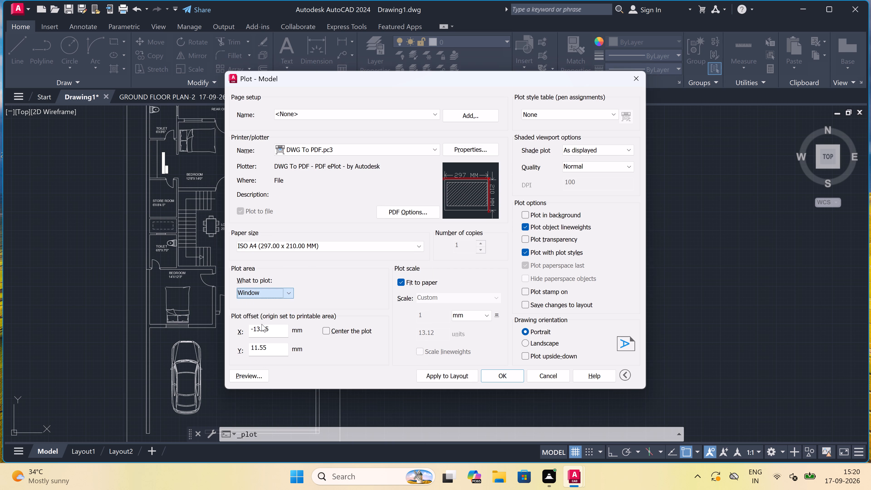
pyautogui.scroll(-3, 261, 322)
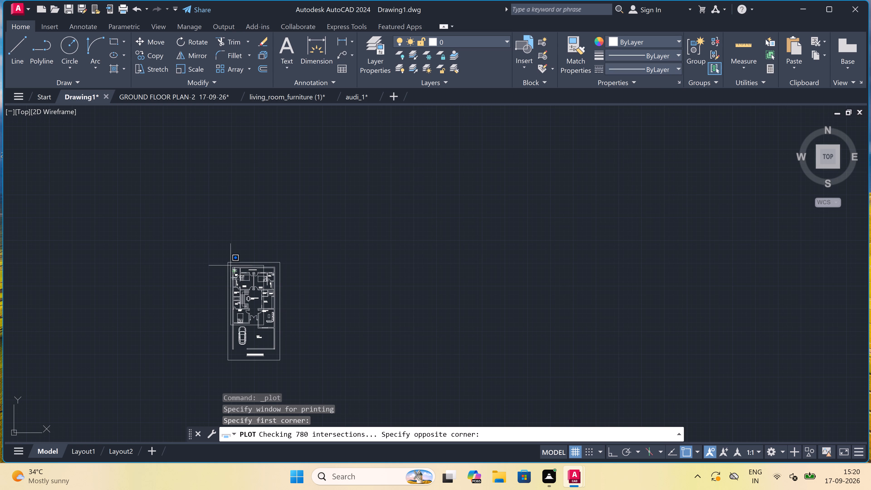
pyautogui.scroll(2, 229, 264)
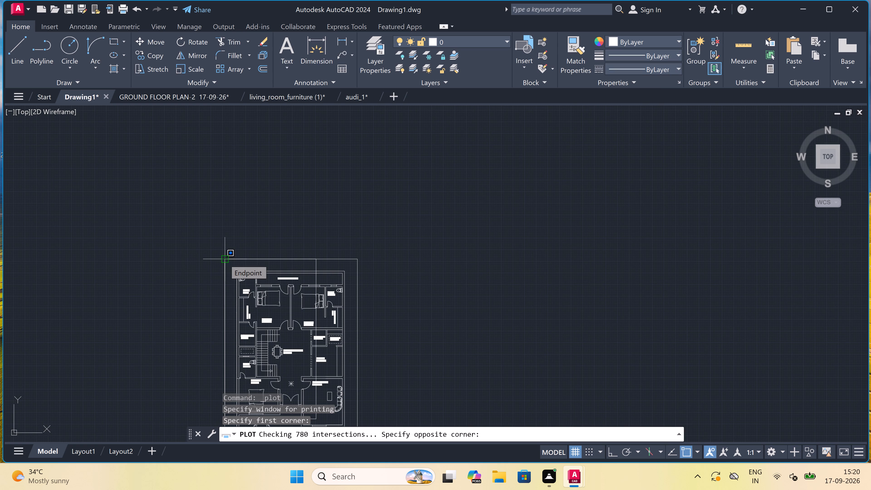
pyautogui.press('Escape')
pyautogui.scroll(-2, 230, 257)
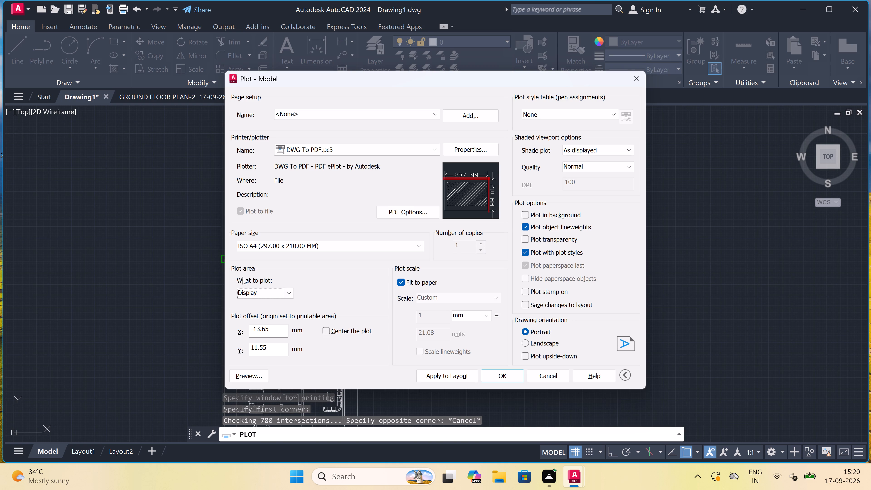
# Define the plot area as a window from the top-left to the bottom-right corner of the plan's outer border.
pyautogui.click(254, 293)
pyautogui.click(266, 325)
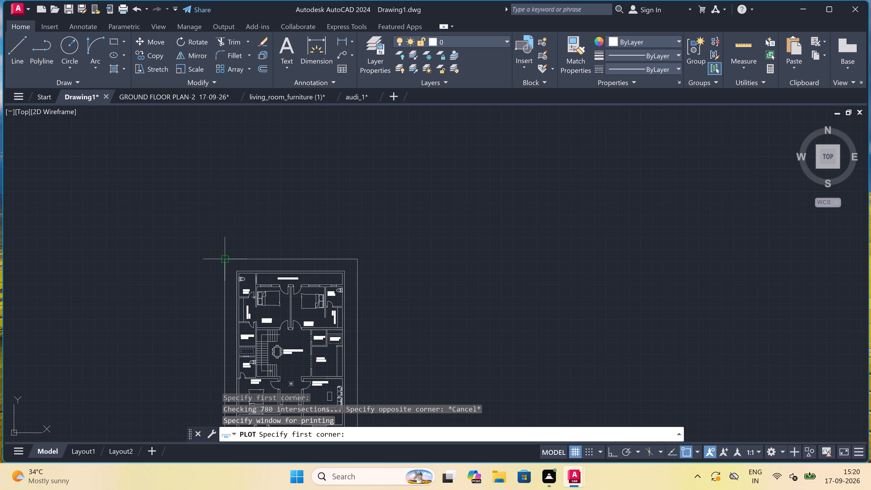
pyautogui.click(225, 261)
pyautogui.scroll(-3, 258, 256)
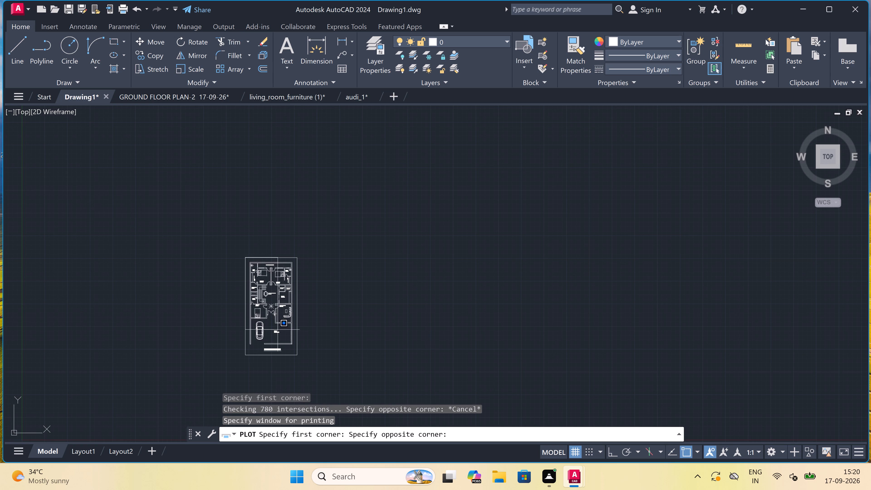
pyautogui.scroll(3, 303, 361)
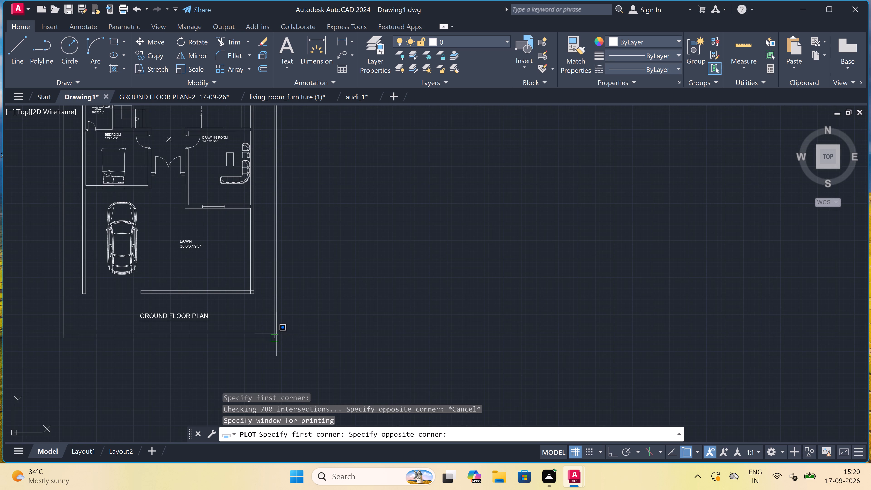
pyautogui.scroll(2, 272, 343)
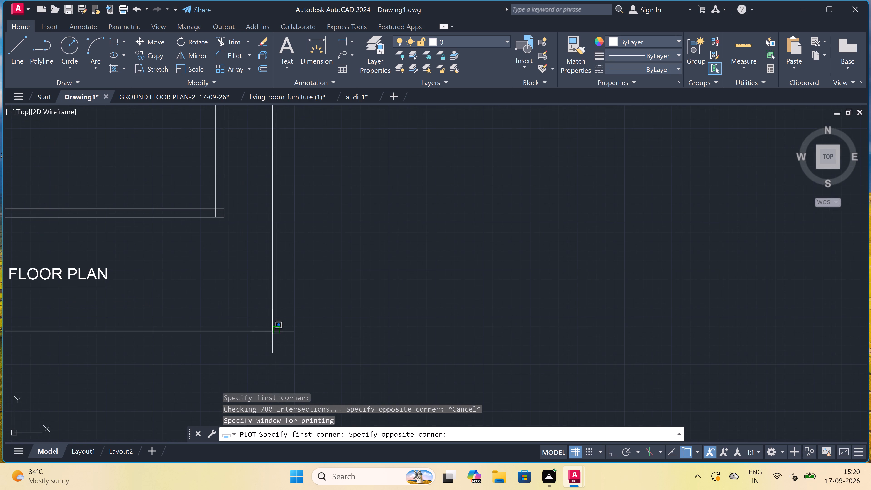
pyautogui.click(276, 329)
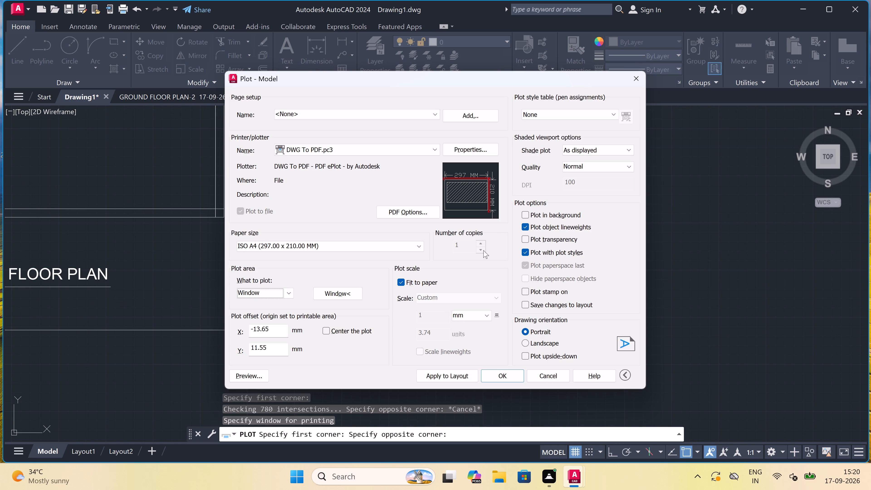
# Assign the acad.ctb plot style table to all layouts and apply the plot settings to the layout.
pyautogui.doubleClick(547, 116)
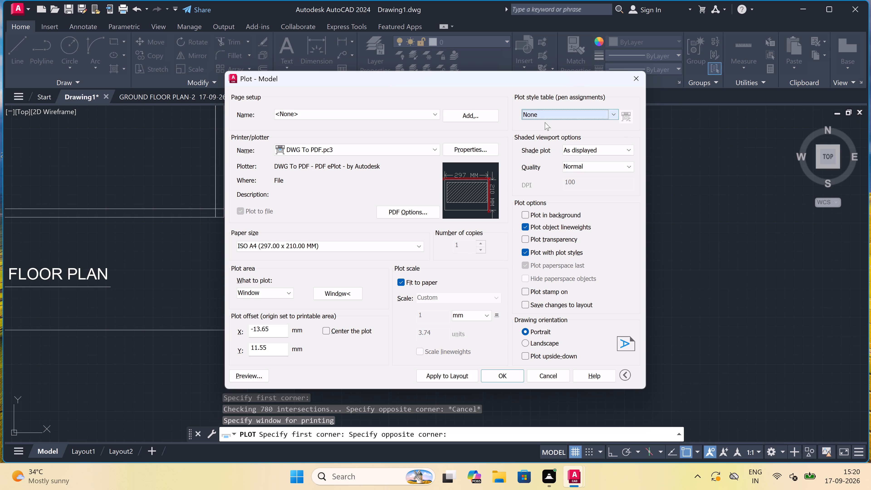
pyautogui.click(545, 113)
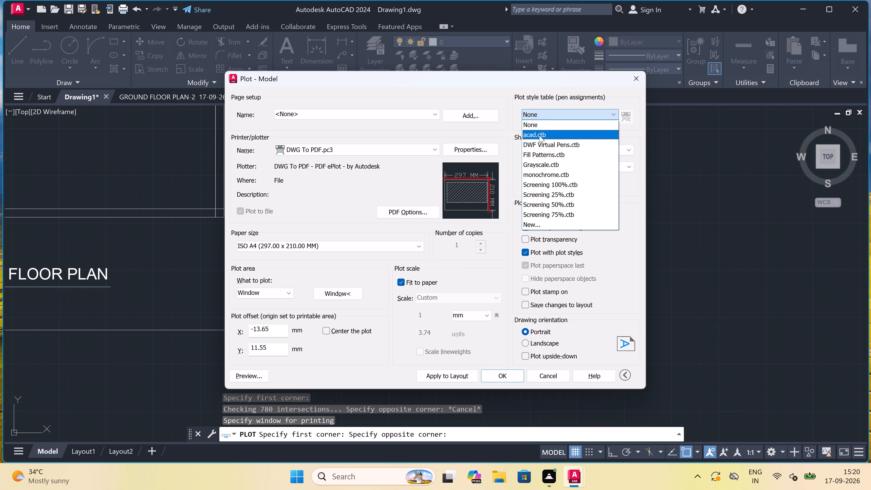
pyautogui.doubleClick(539, 135)
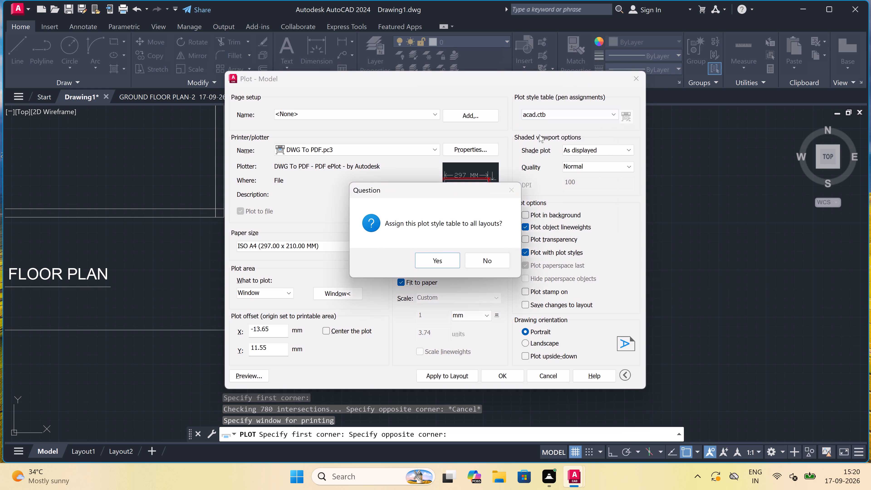
pyautogui.doubleClick(434, 260)
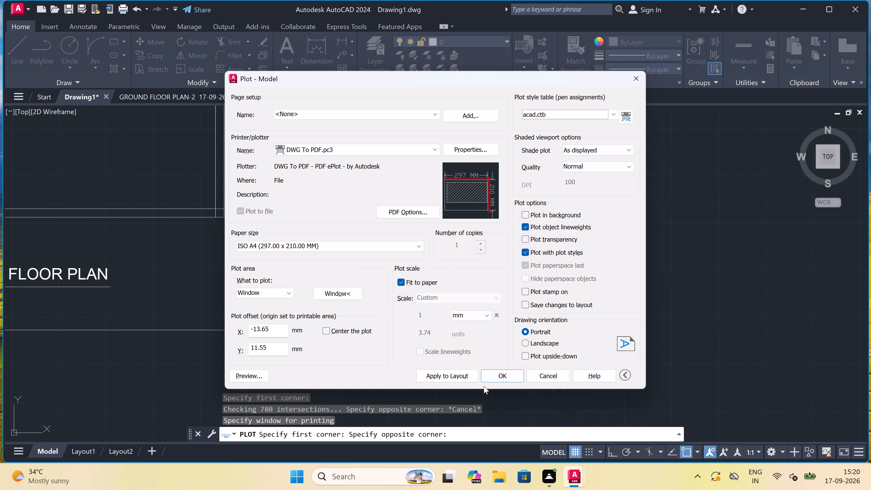
pyautogui.click(448, 375)
# Plot the sheet to a PDF named "GROUND FLOOR PLAN-3 17-09-26" in the Documents folder.
pyautogui.click(505, 375)
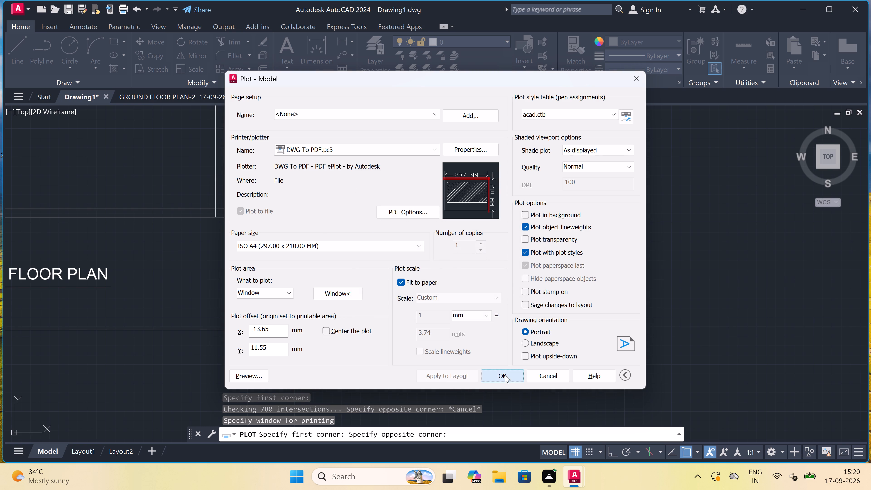
pyautogui.press('BackSpace')
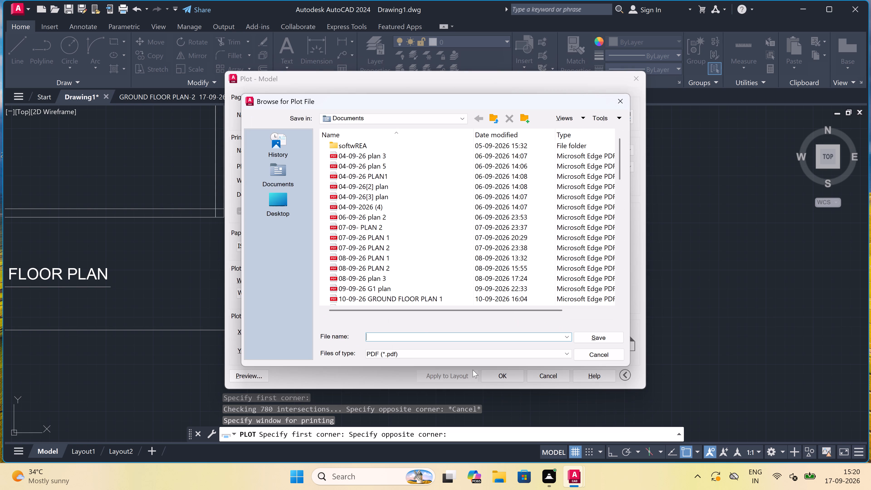
pyautogui.write('GROUND FLOOR PLAN-3')
pyautogui.press('space')
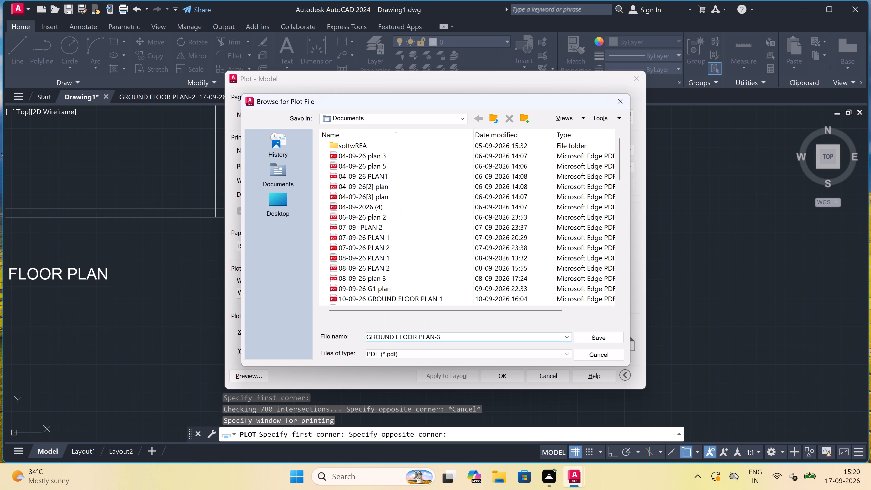
pyautogui.press('space')
pyautogui.write('17-09-26')
pyautogui.doubleClick(596, 339)
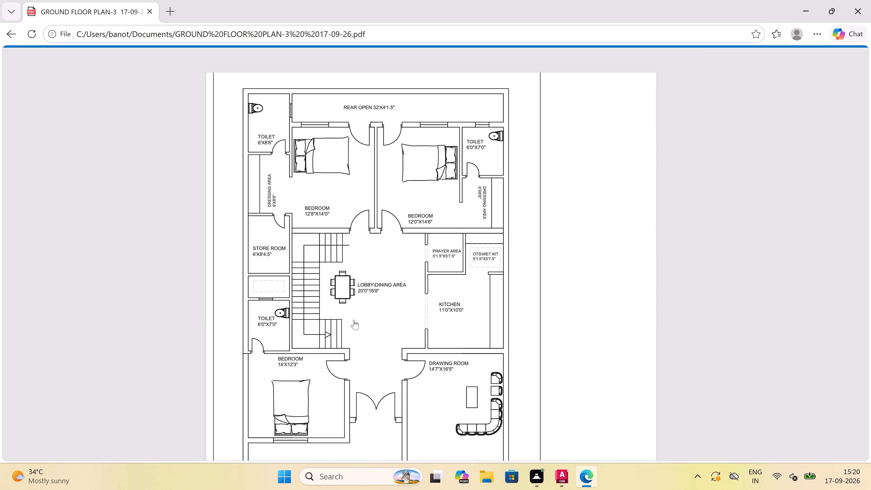
# Review the plotted floor plan PDF from the rear open area down to the lawn, and close it.
pyautogui.scroll(3, 355, 304)
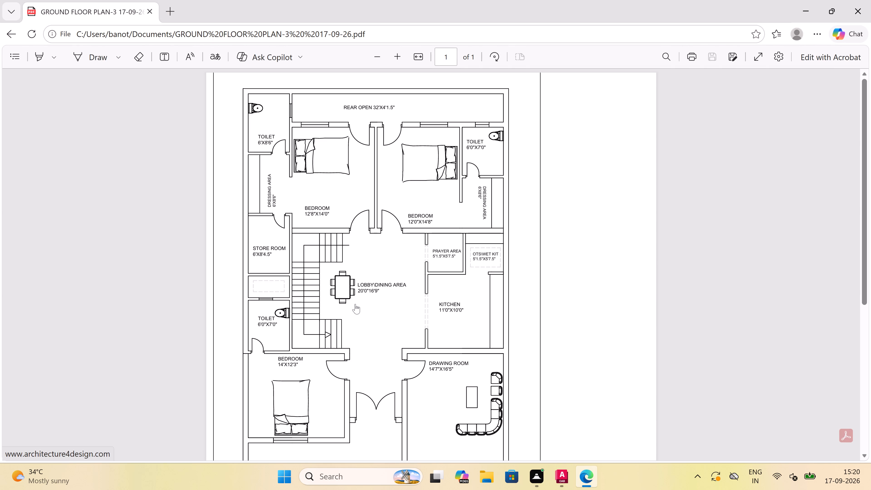
pyautogui.scroll(-1, 356, 304)
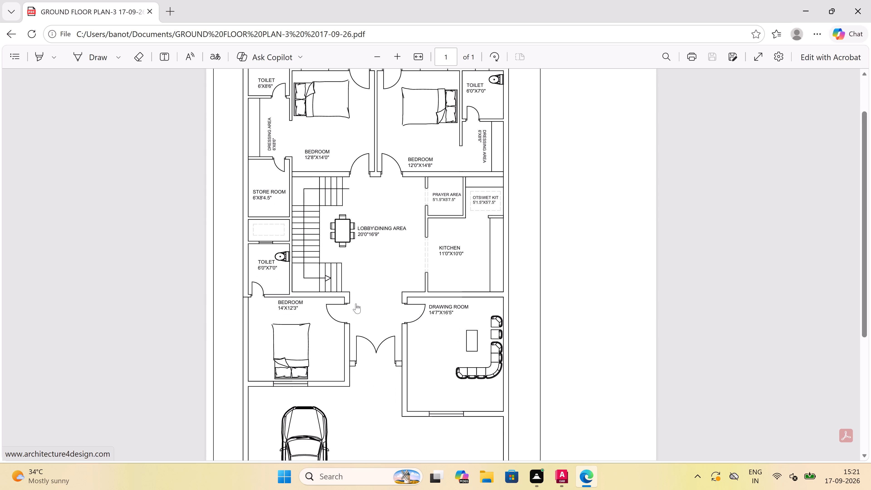
pyautogui.scroll(-2, 356, 304)
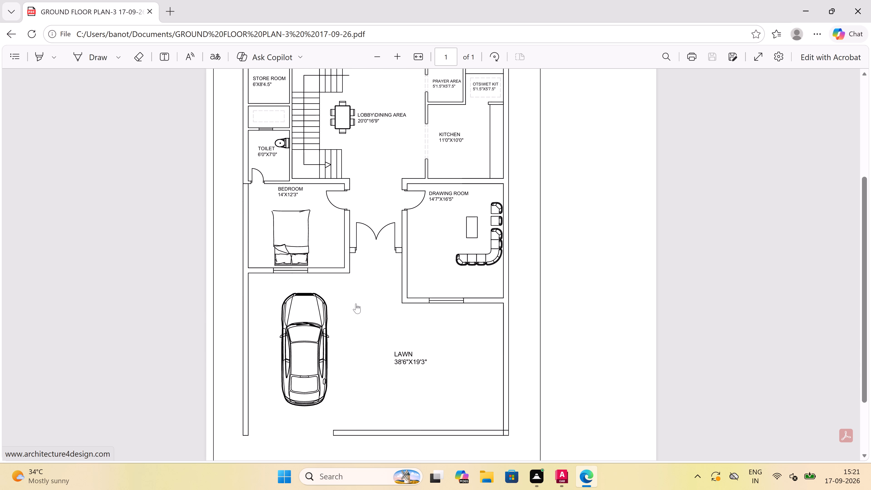
pyautogui.scroll(3, 356, 304)
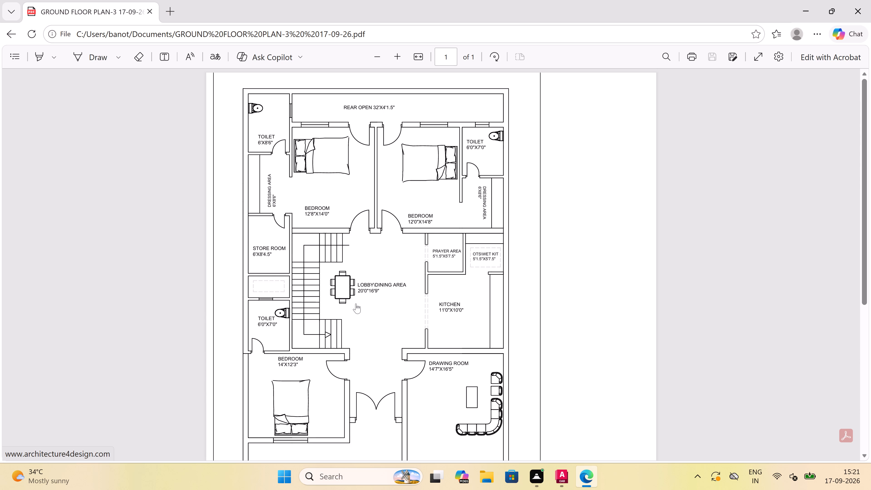
pyautogui.scroll(-1, 356, 304)
pyautogui.scroll(3, 355, 304)
pyautogui.click(858, 15)
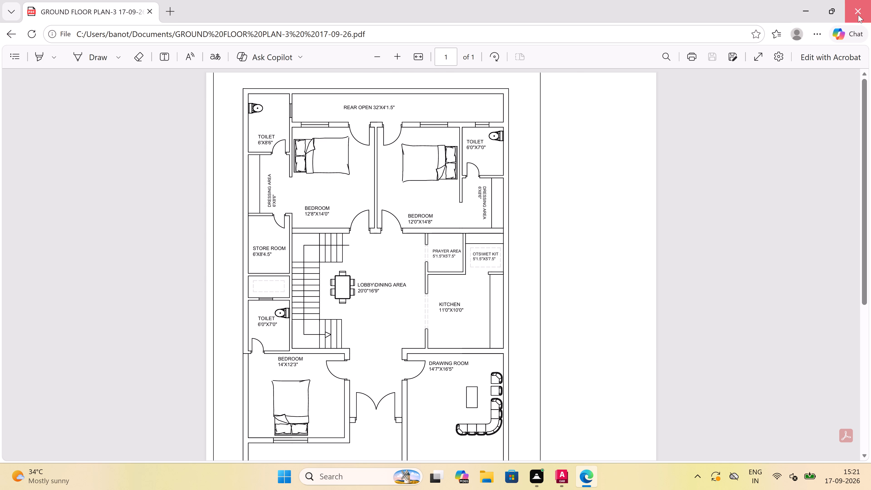
# Save the drawing as "GROUND FLOOR PLAN-3 17-09-26" in the Downloads folder, in AutoCAD 2018 Drawing format.
pyautogui.click(16, 5)
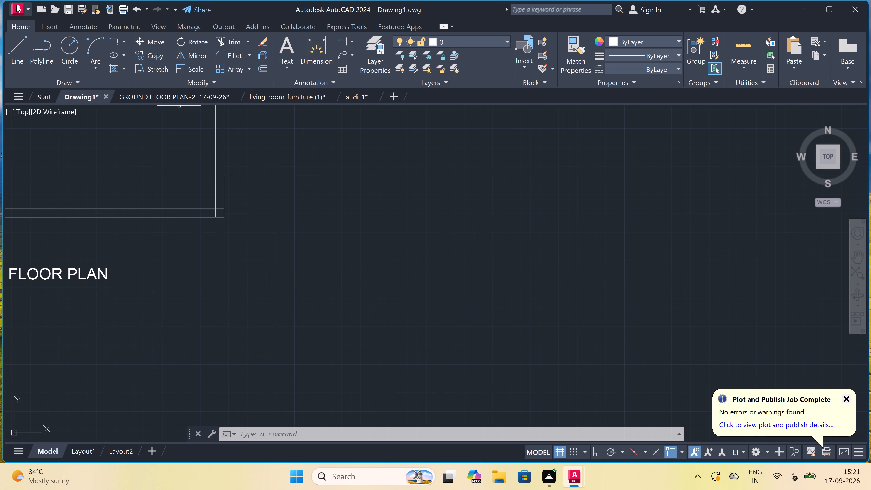
pyautogui.doubleClick(47, 150)
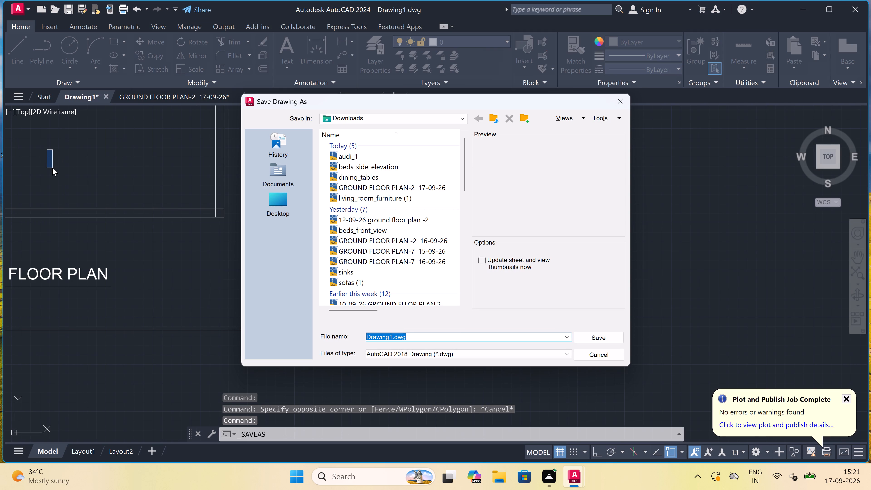
pyautogui.press('BackSpace')
pyautogui.write('GROUND FLOOR PLAN-3 1')
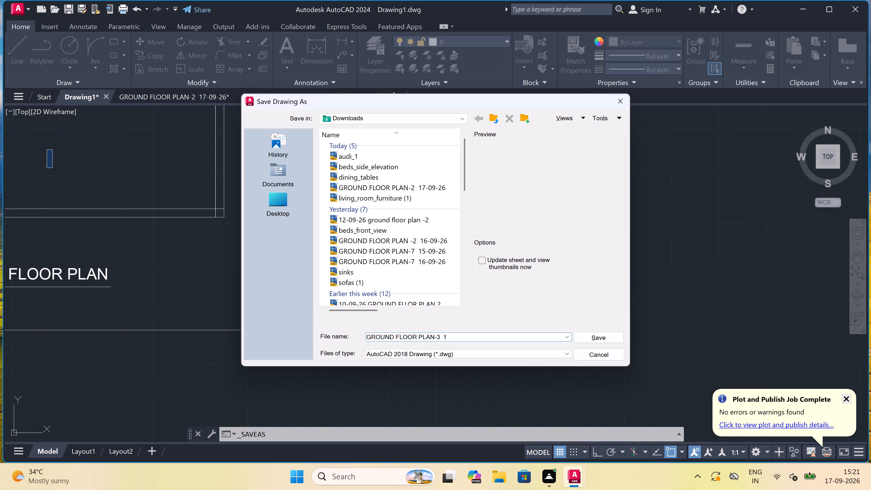
pyautogui.press('7')
pyautogui.write('-09-')
pyautogui.write('26')
pyautogui.click(593, 334)
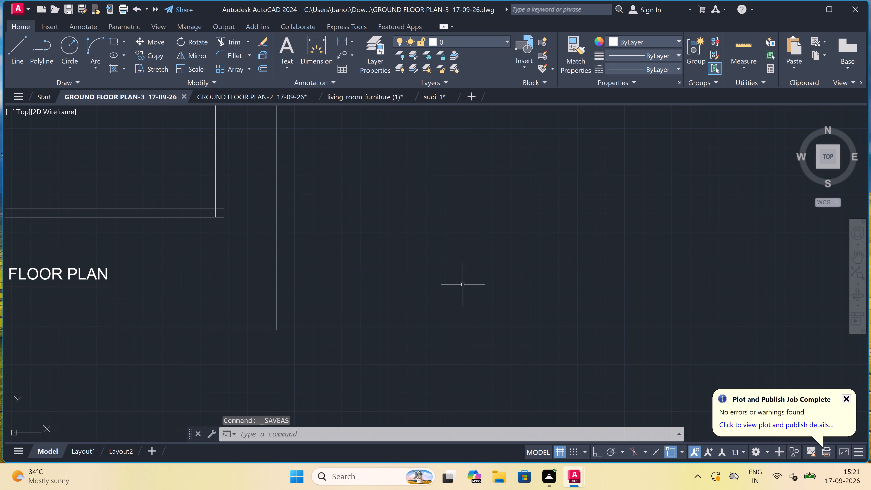
# Quit AutoCAD, saving the changes to GROUND FLOOR PLAN-2 17-09-26, living_room_furniture (1) and audi_1.
pyautogui.click(847, 11)
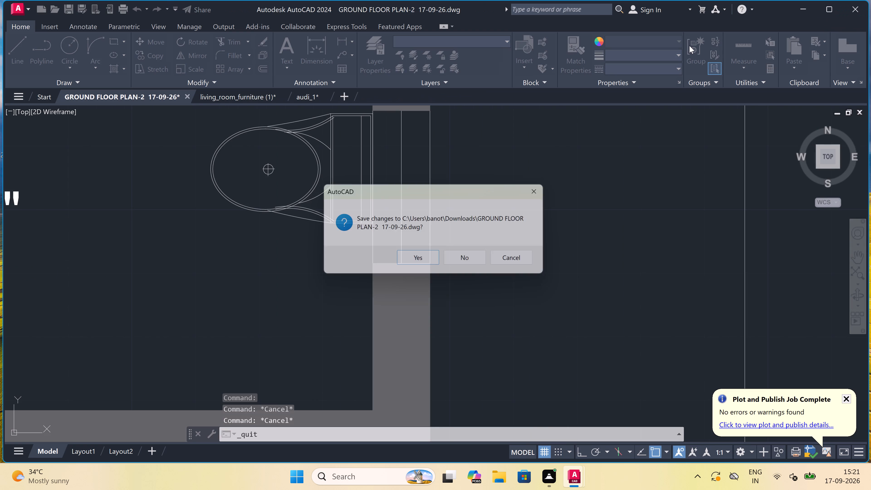
pyautogui.click(416, 263)
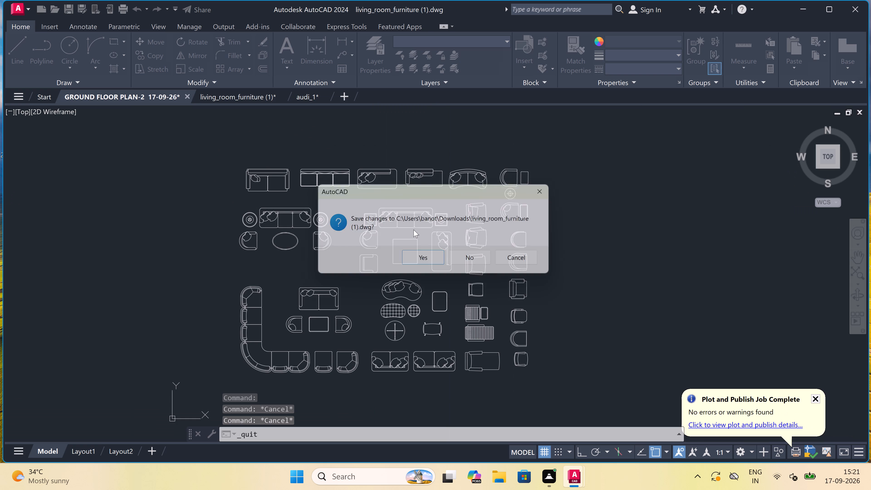
pyautogui.click(422, 255)
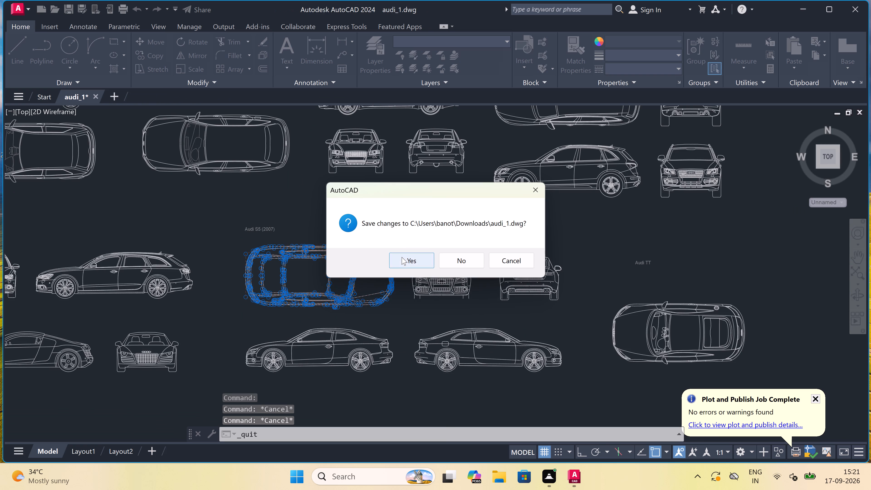
pyautogui.click(402, 257)
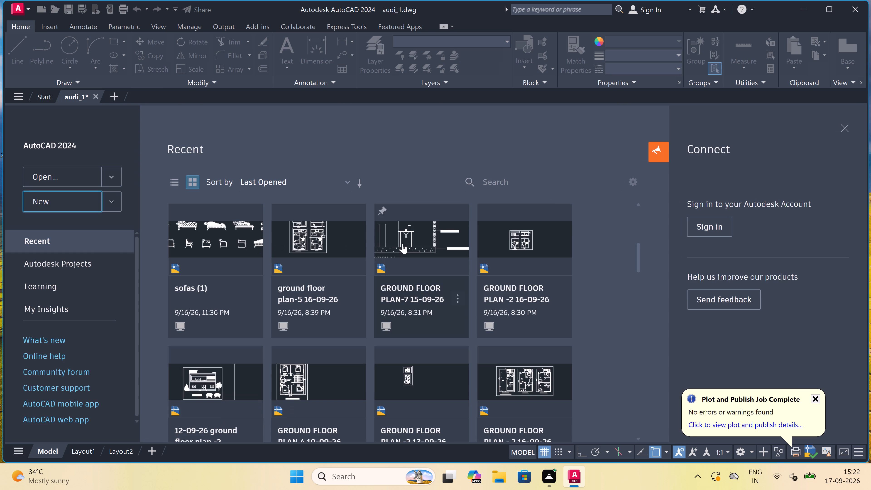